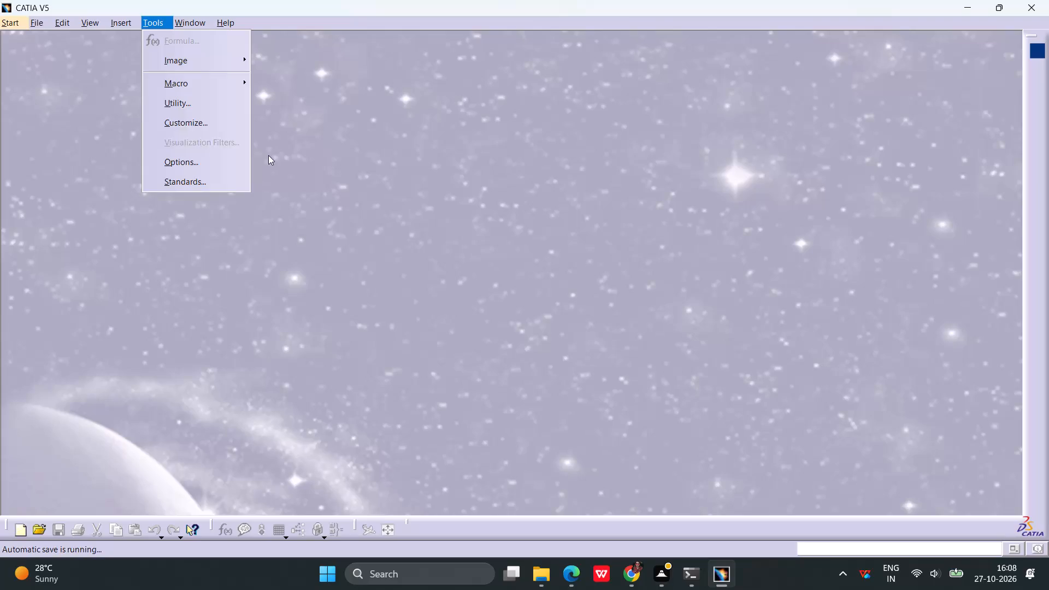
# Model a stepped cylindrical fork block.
# Start recording a macro named Macro77.CATScript with CATScript as the language.
pyautogui.click(215, 88)
pyautogui.click(314, 101)
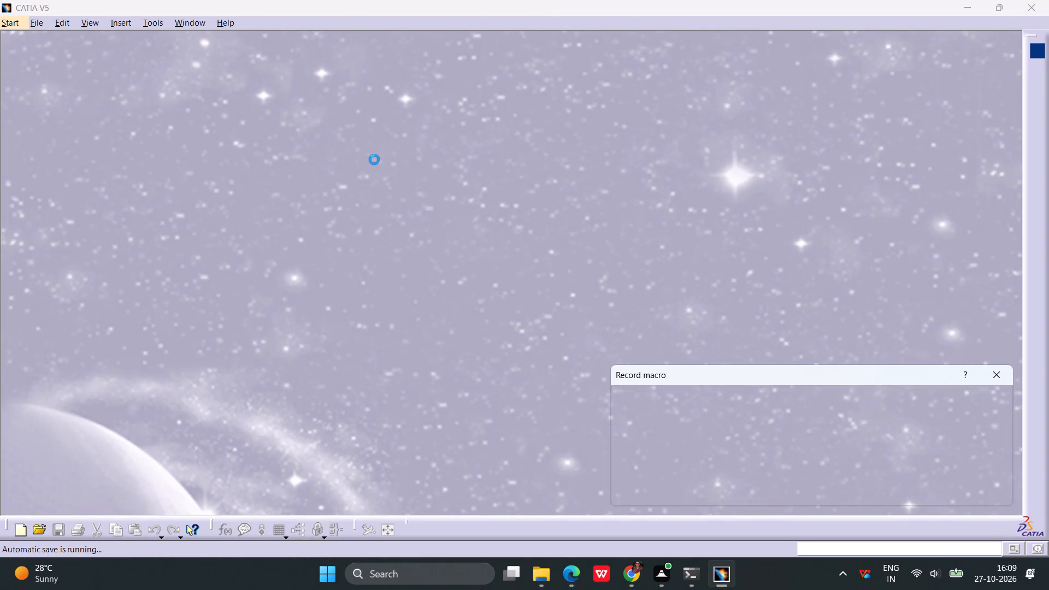
pyautogui.click(678, 449)
pyautogui.click(642, 464)
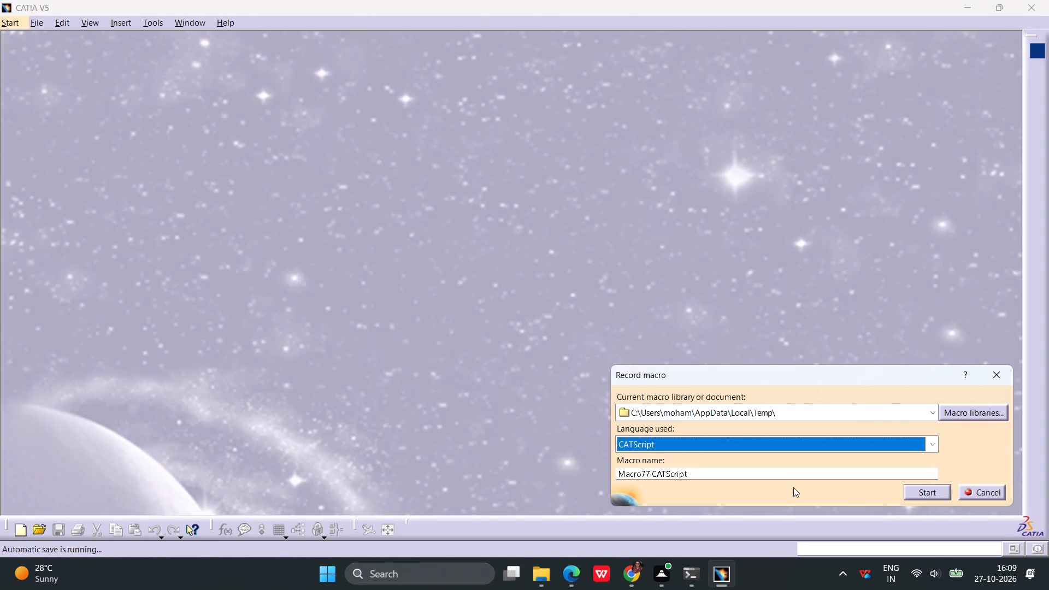
pyautogui.click(913, 491)
# Create a new part in the Part Design workbench.
pyautogui.click(7, 27)
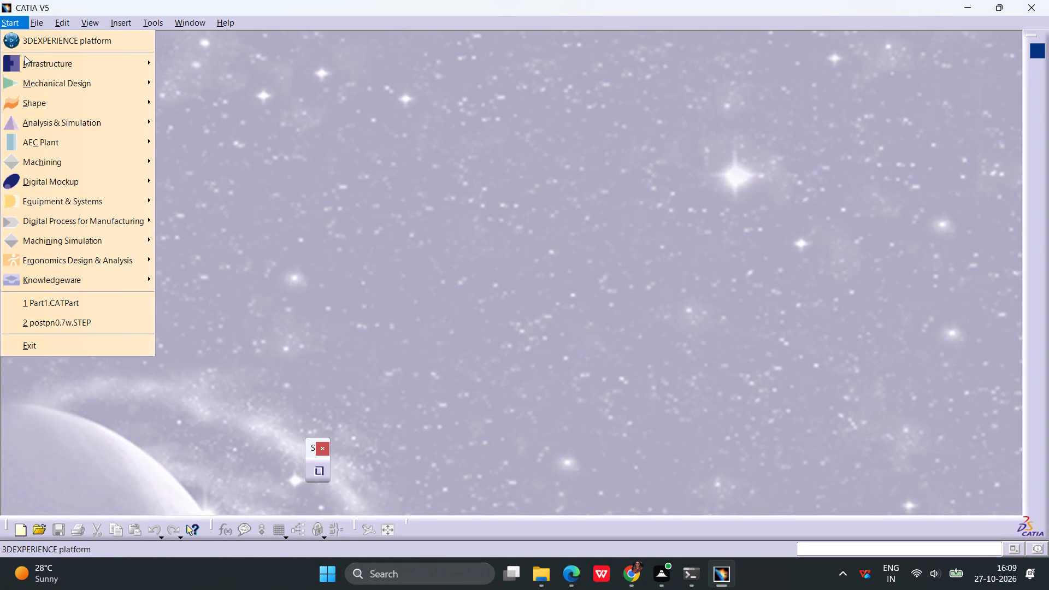
pyautogui.click(46, 76)
pyautogui.click(205, 91)
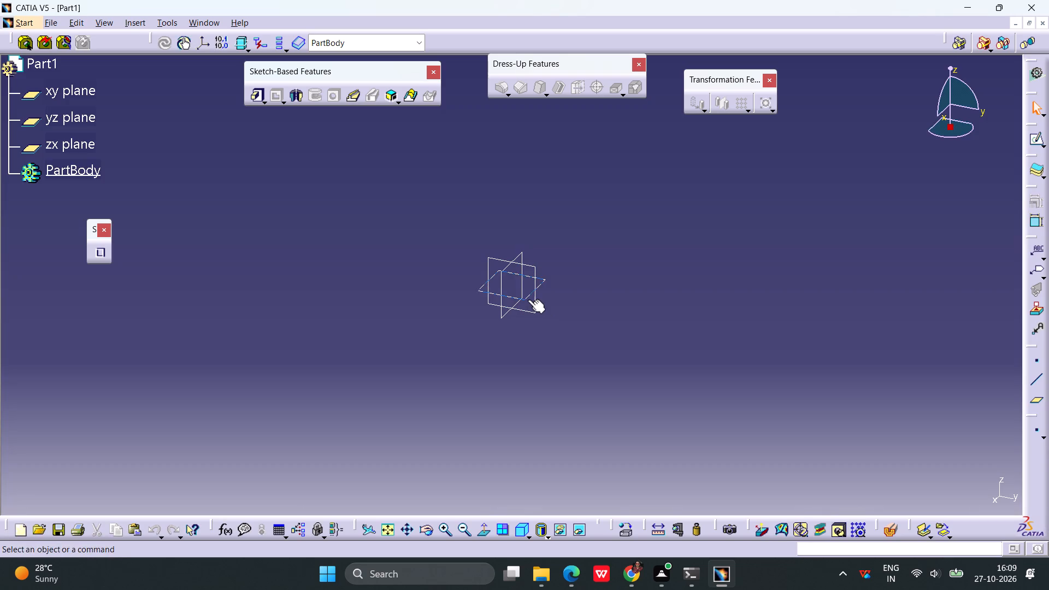
# Sketch a circle centred on the origin of the xy plane with a 50 mm diameter and exit the sketch.
pyautogui.click(528, 299)
pyautogui.click(1033, 141)
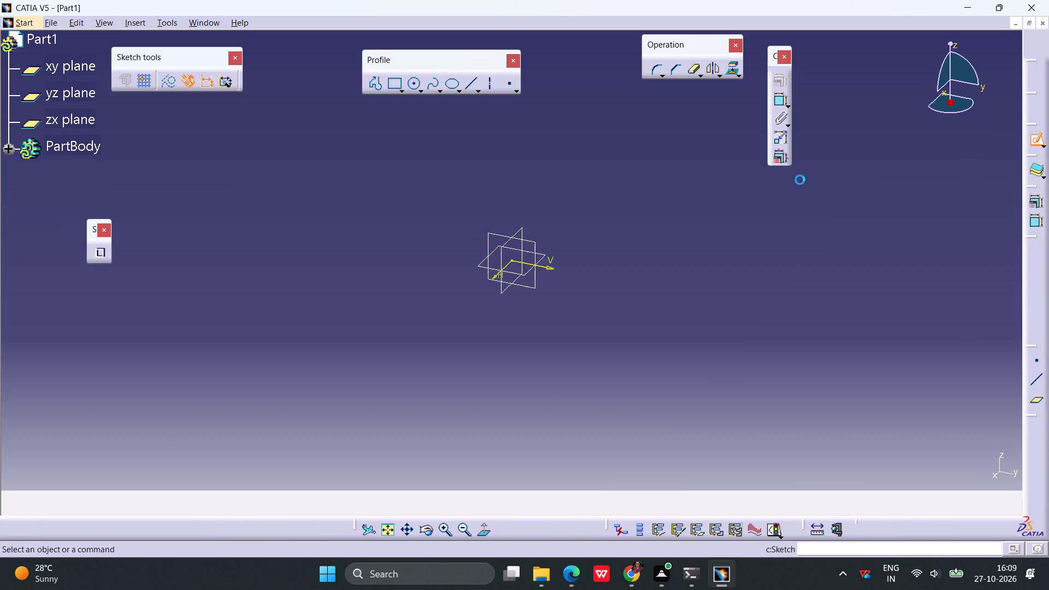
pyautogui.click(415, 82)
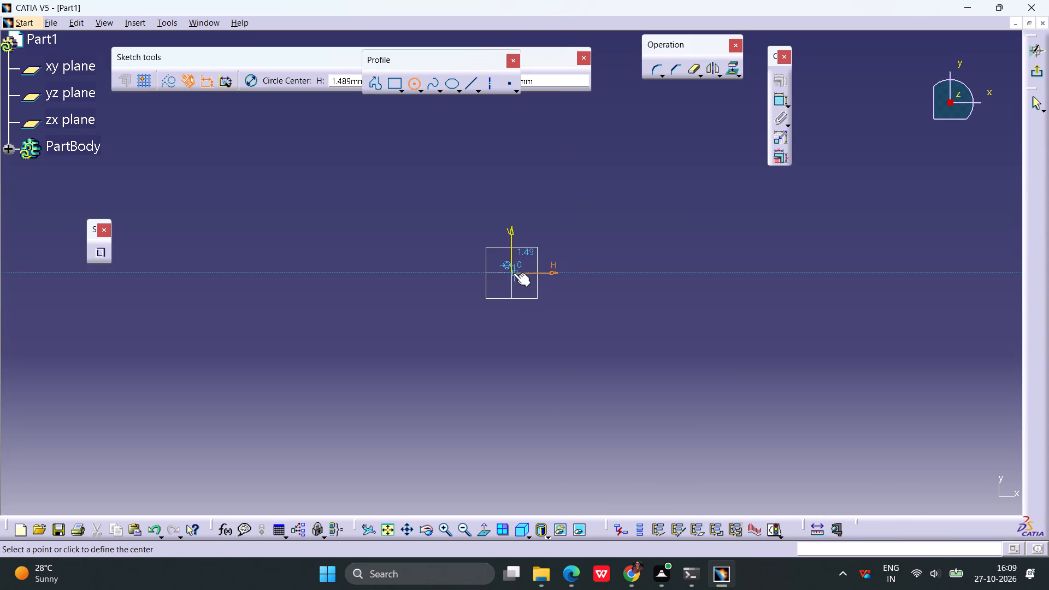
pyautogui.click(513, 271)
pyautogui.click(544, 233)
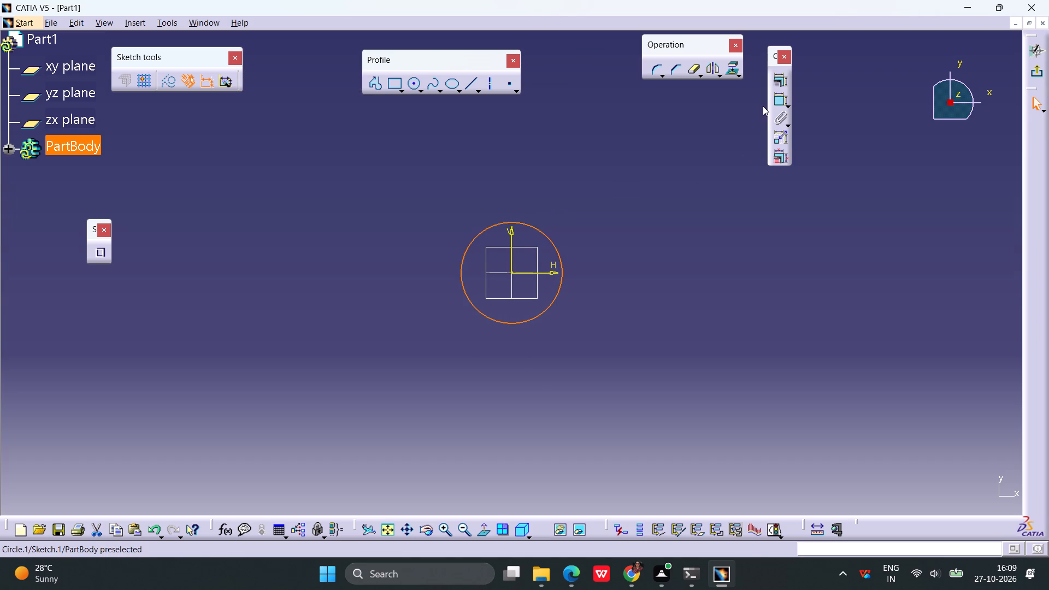
pyautogui.click(776, 96)
pyautogui.click(656, 192)
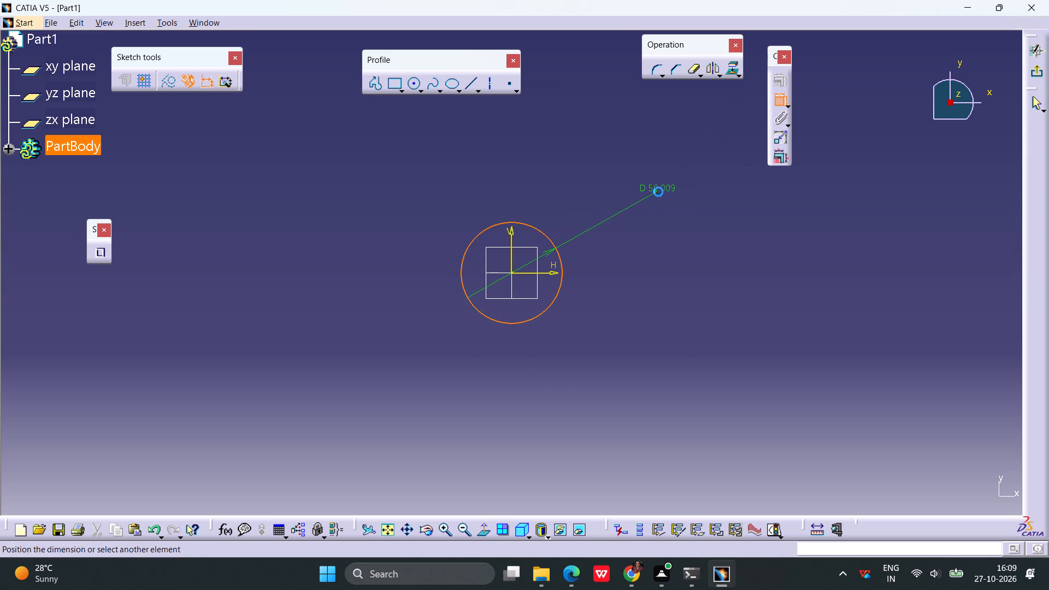
pyautogui.doubleClick(664, 188)
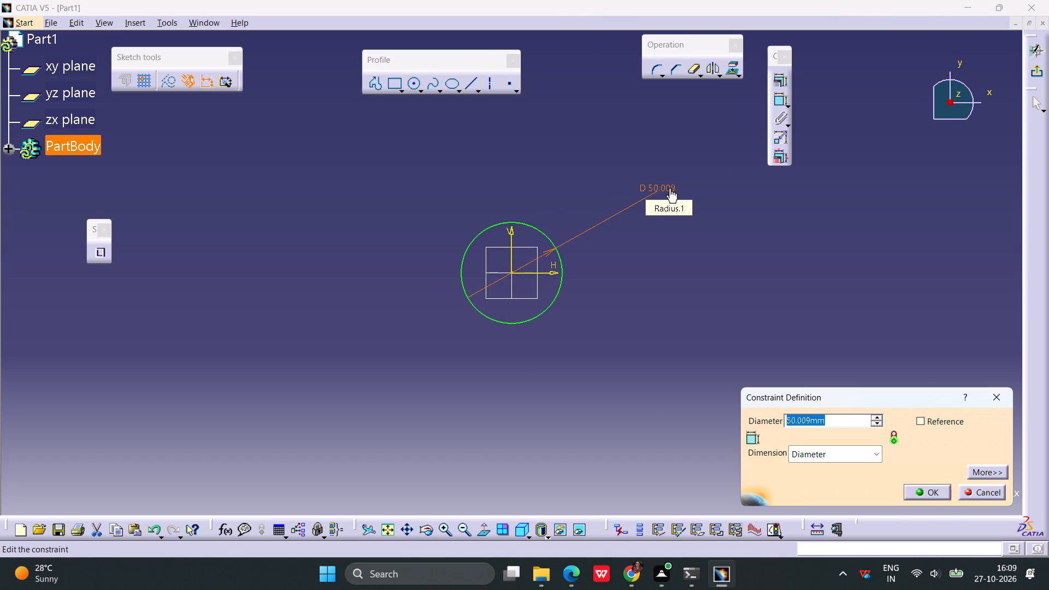
pyautogui.write('50')
pyautogui.press('Return')
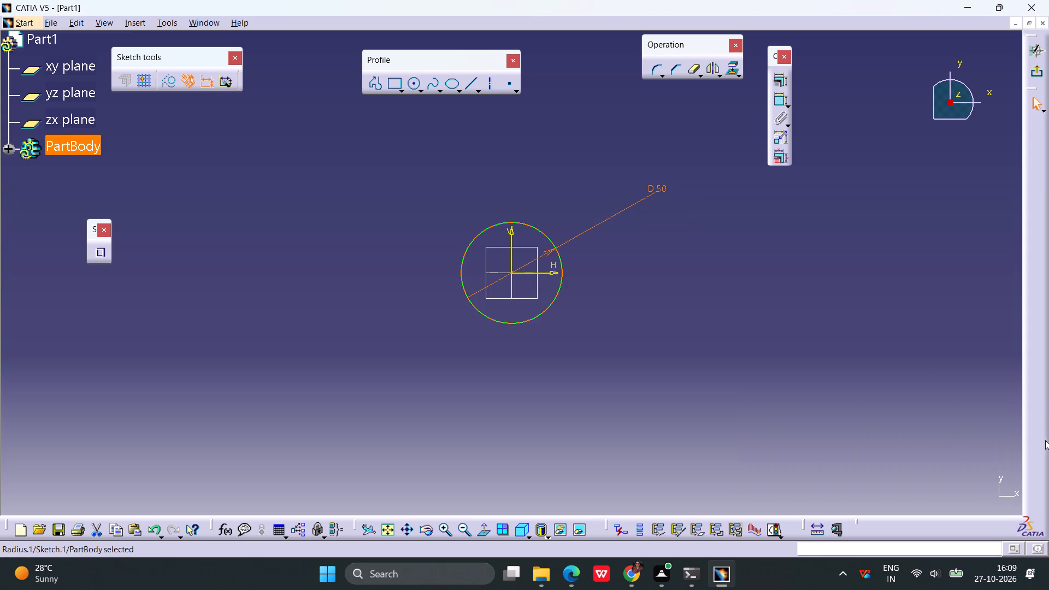
pyautogui.click(910, 338)
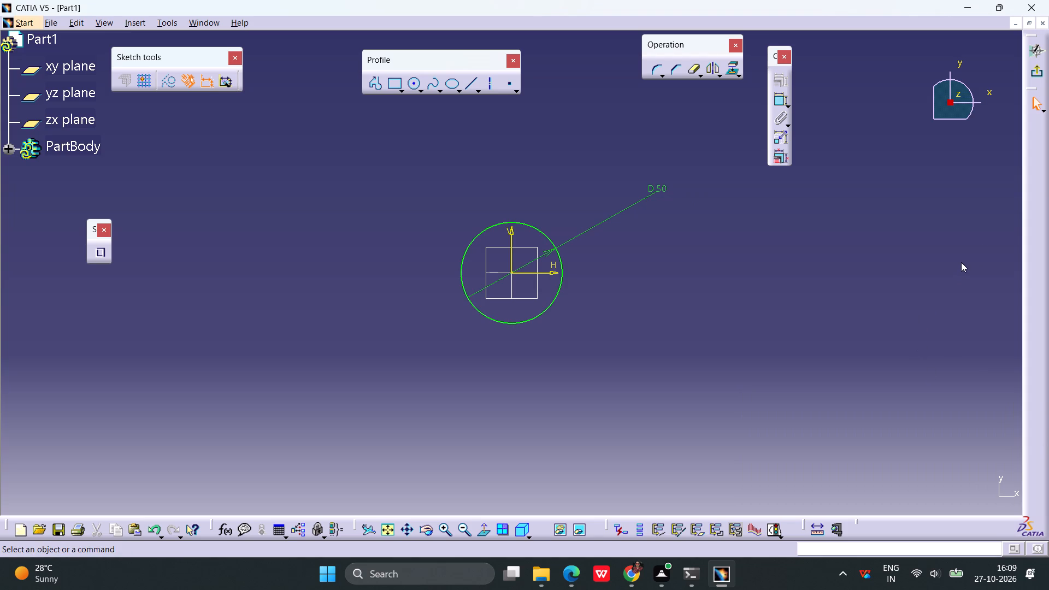
pyautogui.click(1036, 75)
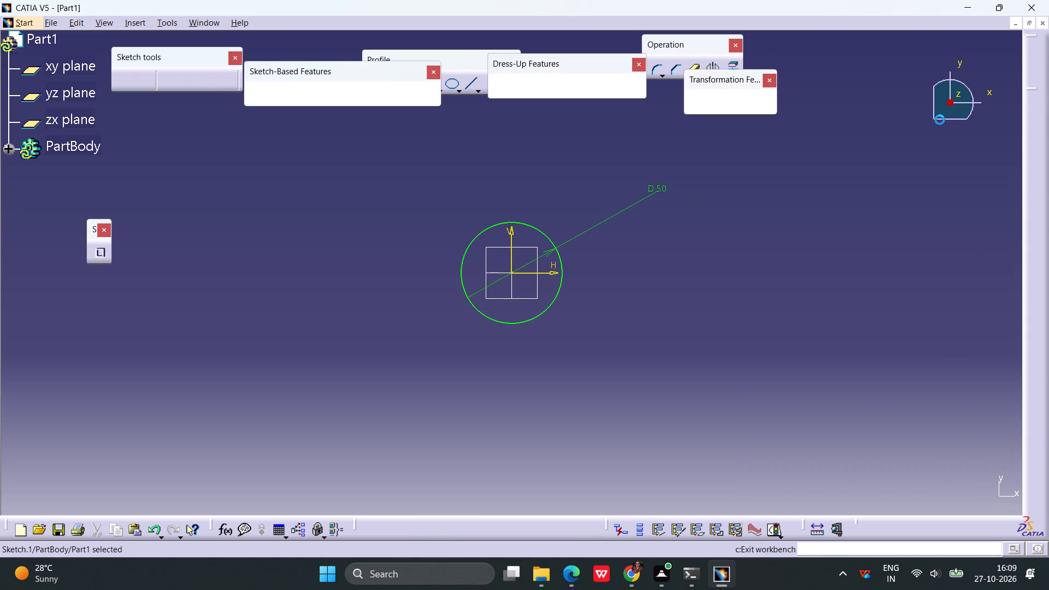
# Pad the 50 mm circle sketch to a length of 30 mm.
pyautogui.click(255, 93)
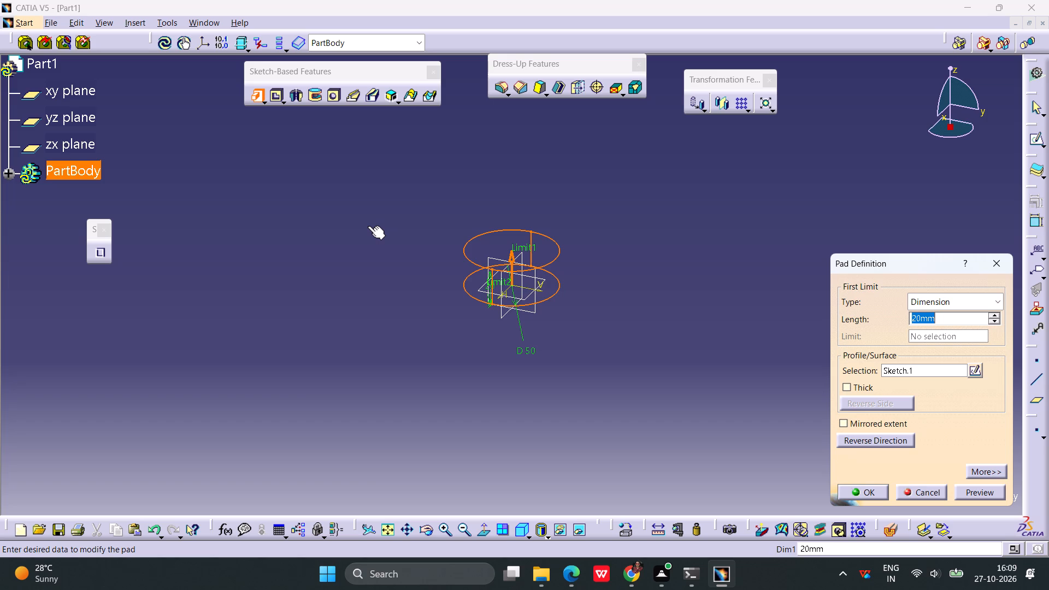
pyautogui.write('30')
pyautogui.press('Return')
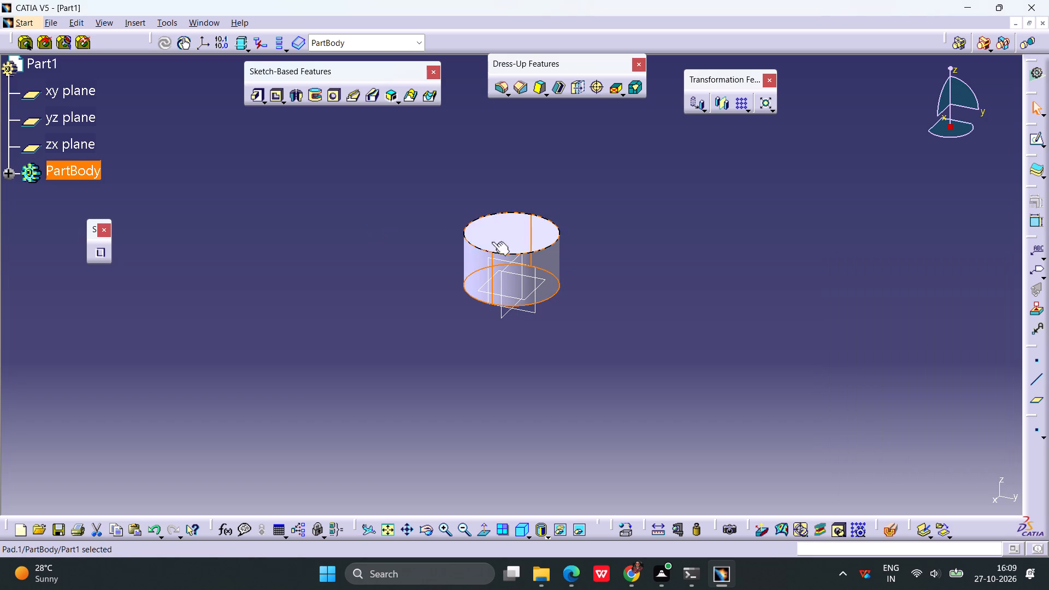
pyautogui.click(708, 306)
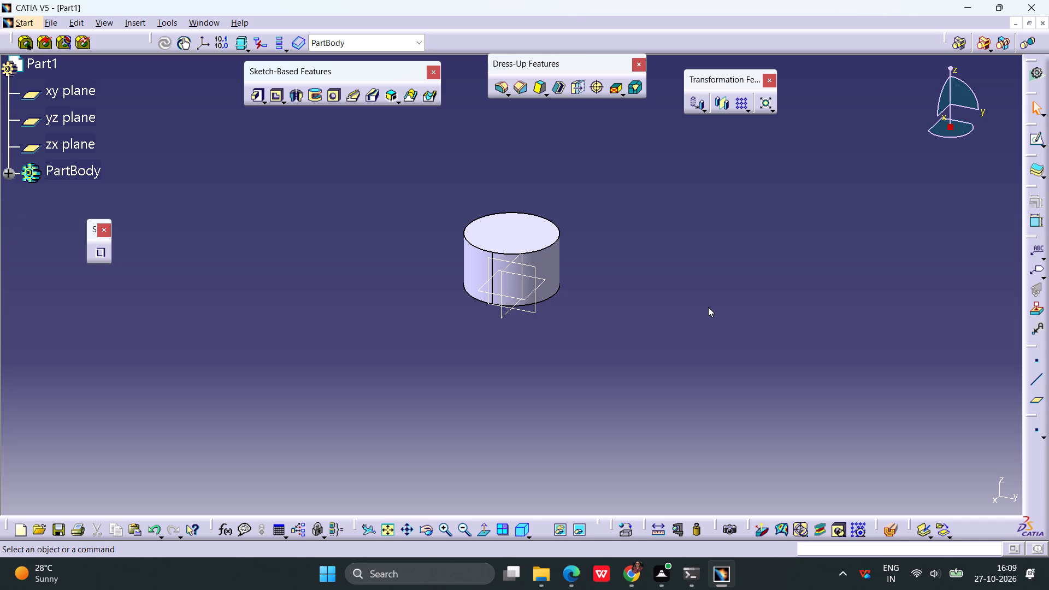
# Sketch an origin-centred circle of 80 mm diameter on the cylinder's top face and exit the sketch.
pyautogui.click(531, 231)
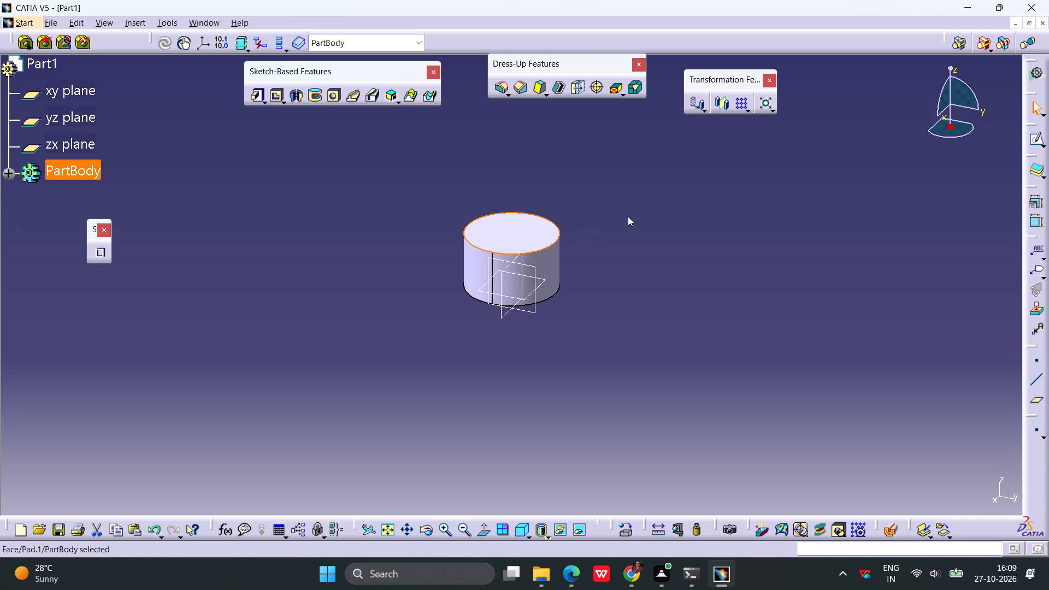
pyautogui.click(1035, 138)
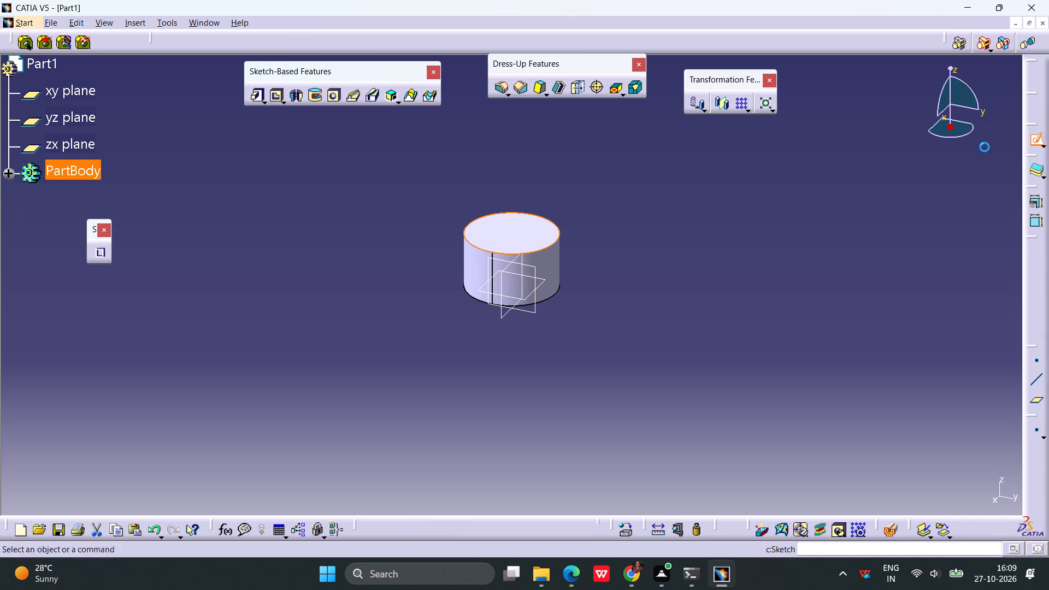
pyautogui.click(412, 83)
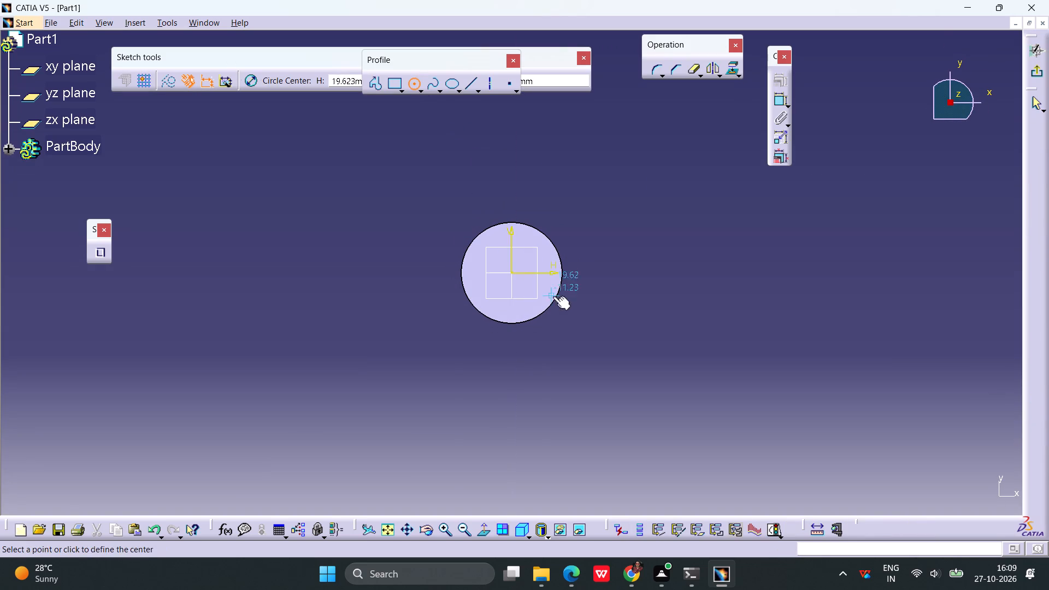
pyautogui.click(513, 273)
pyautogui.click(576, 206)
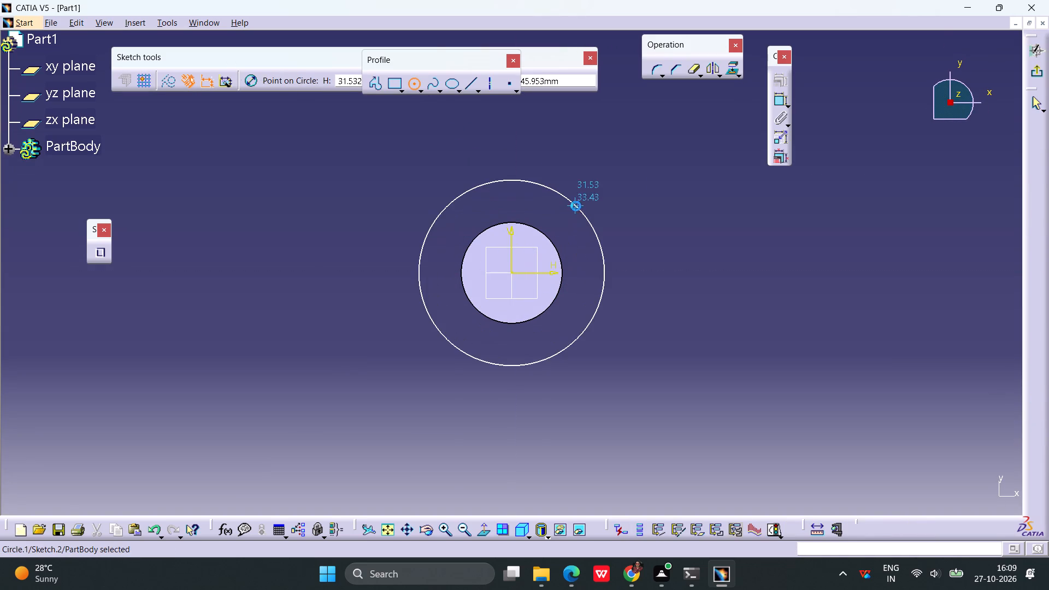
pyautogui.click(773, 98)
pyautogui.click(665, 163)
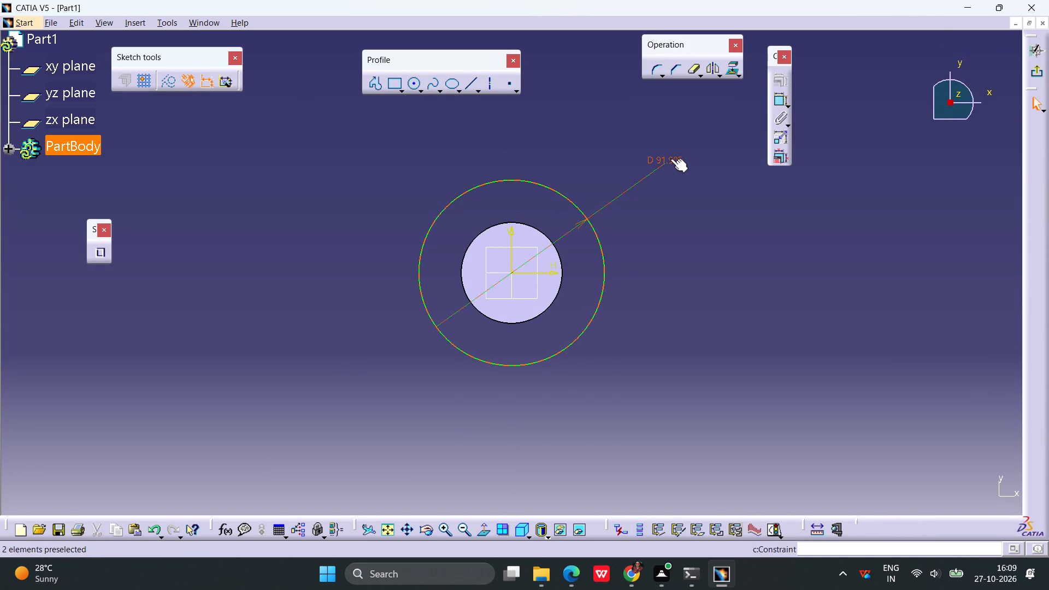
pyautogui.doubleClick(670, 158)
pyautogui.write('80')
pyautogui.press('Return')
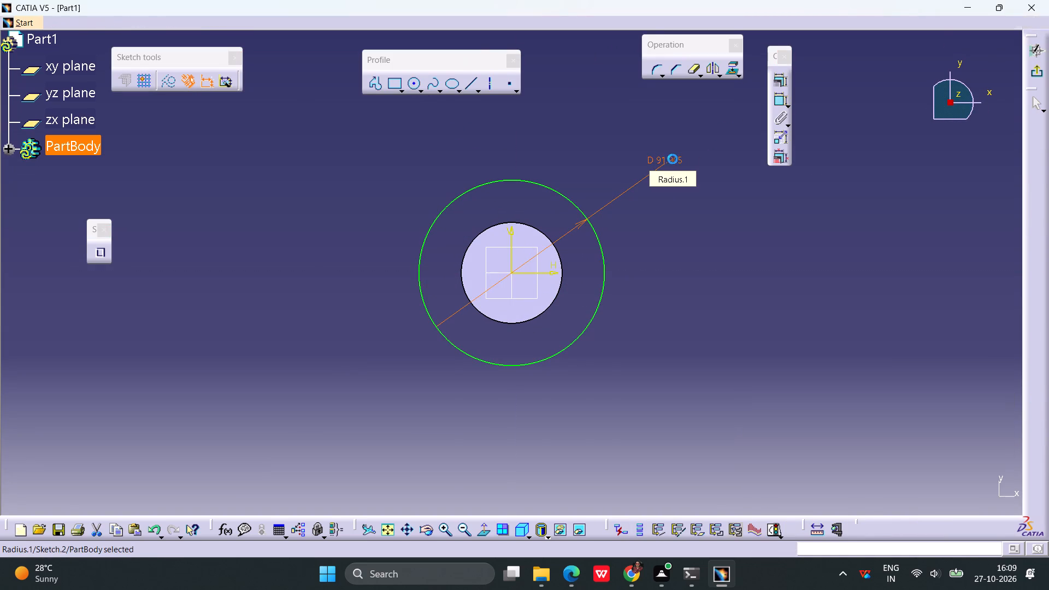
pyautogui.click(717, 364)
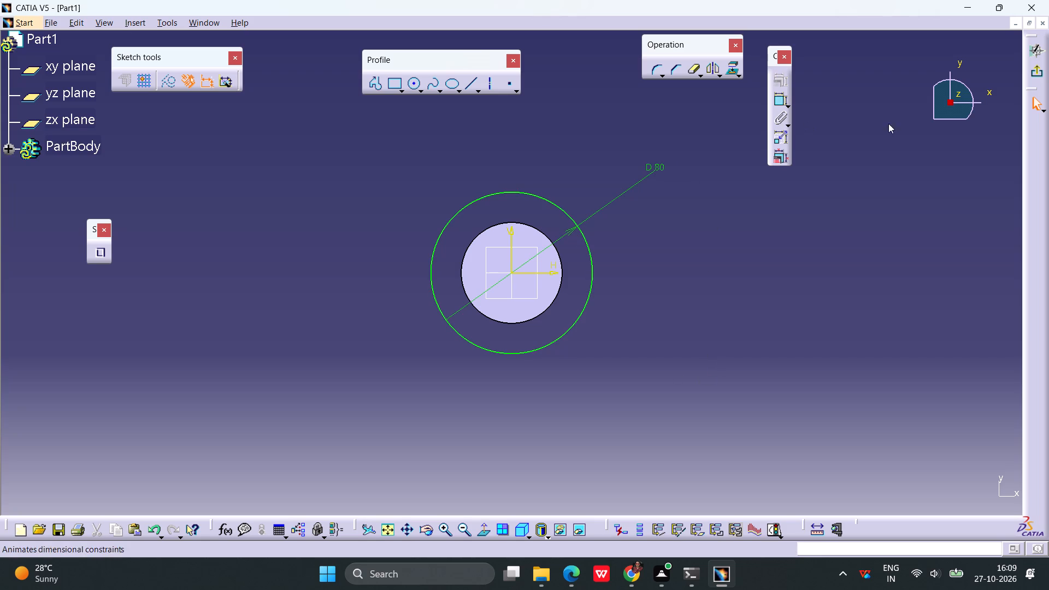
pyautogui.click(1041, 72)
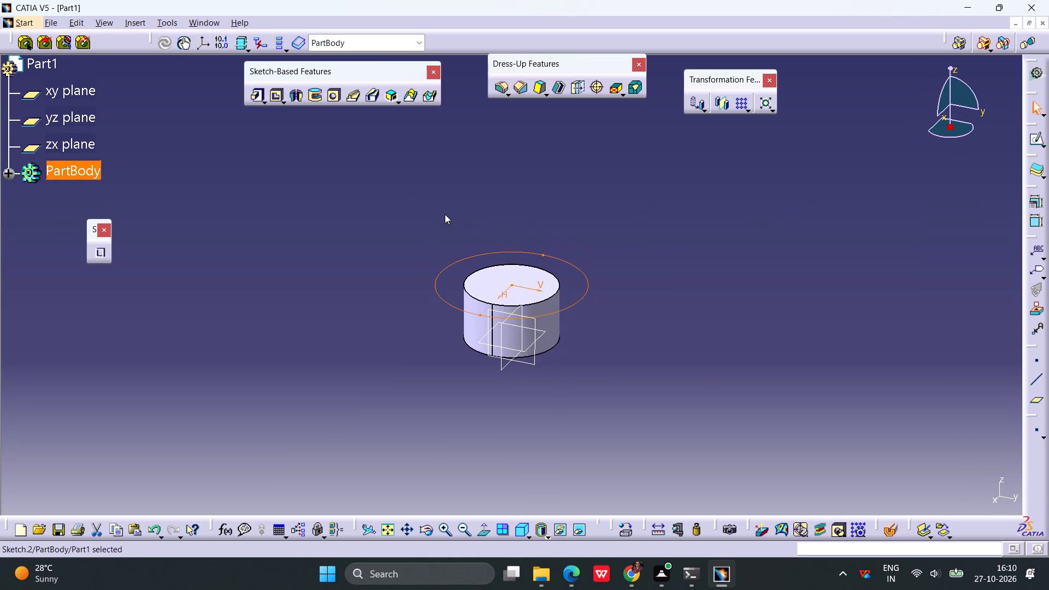
# Pad the 80 mm circle sketch upward with the length entered as 105-30 mm.
pyautogui.click(260, 97)
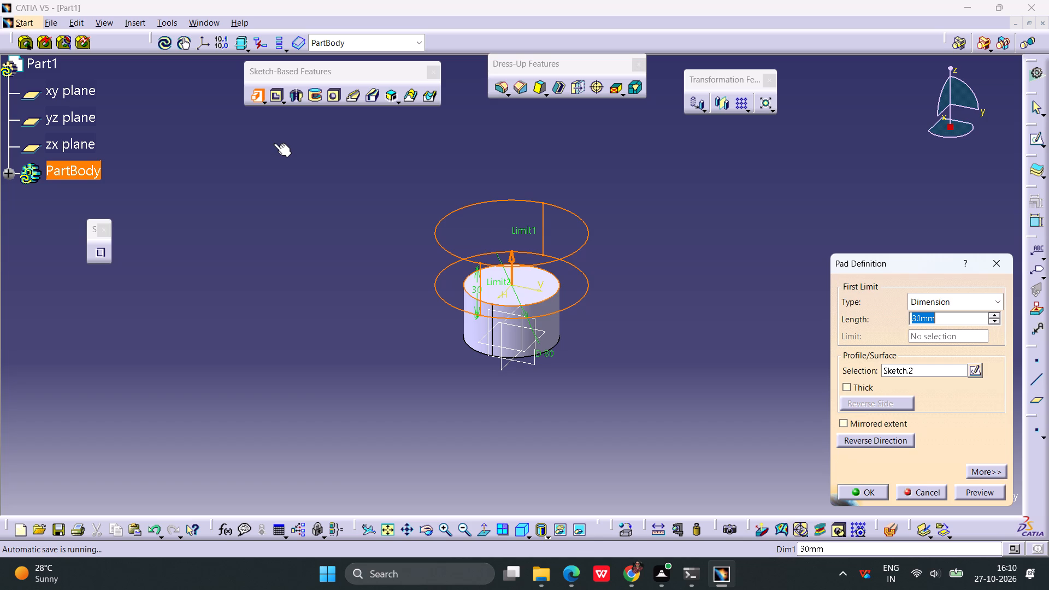
pyautogui.write('105-')
pyautogui.write('30')
pyautogui.press('Return')
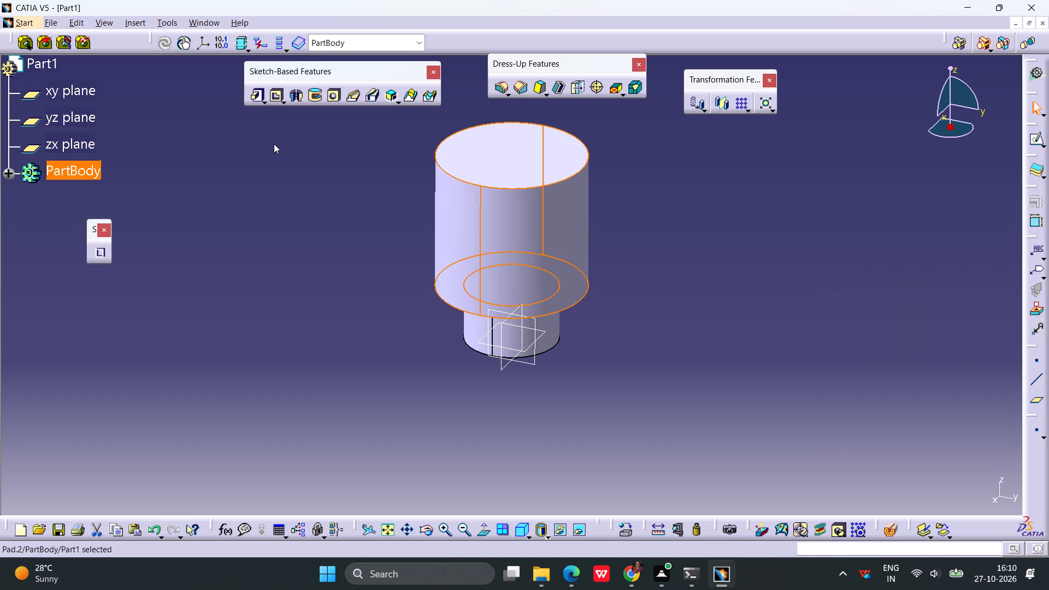
pyautogui.click(684, 361)
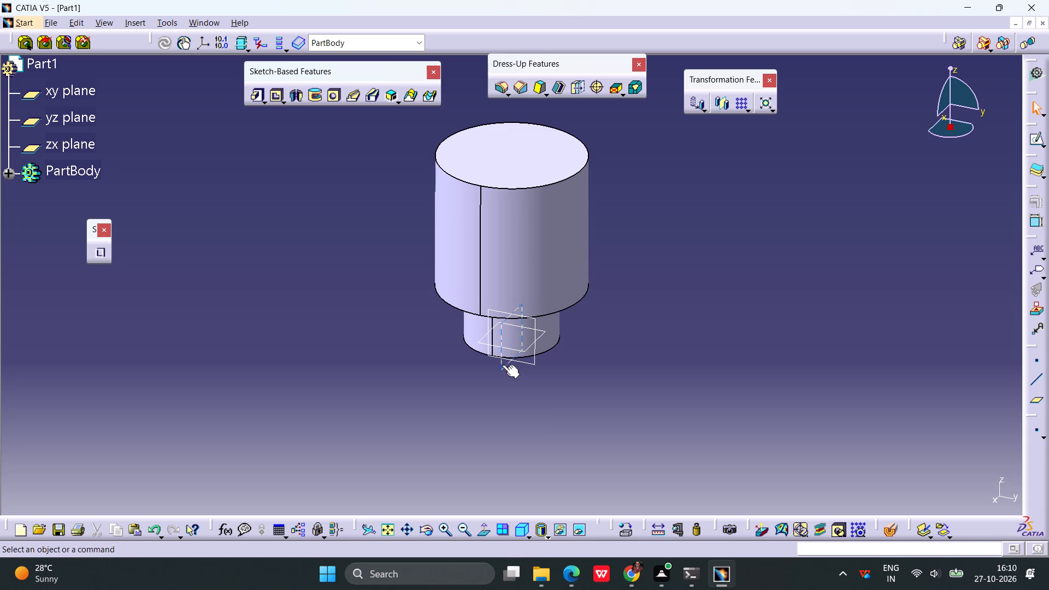
# On the zx plane, sketch a slanted line from above the large cylinder's top down past its left side.
pyautogui.click(502, 364)
pyautogui.click(1033, 138)
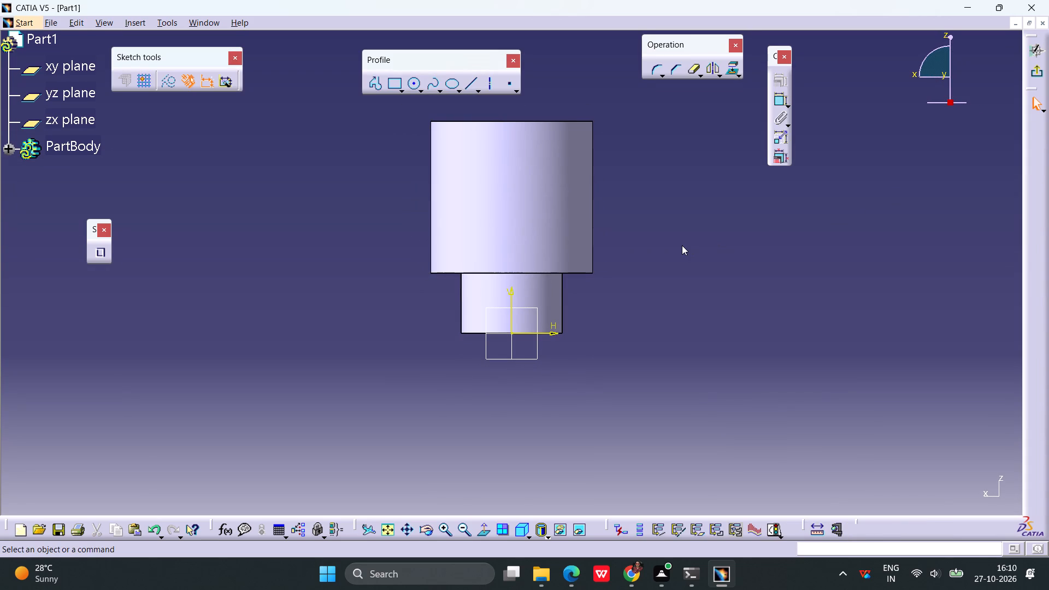
pyautogui.click(462, 85)
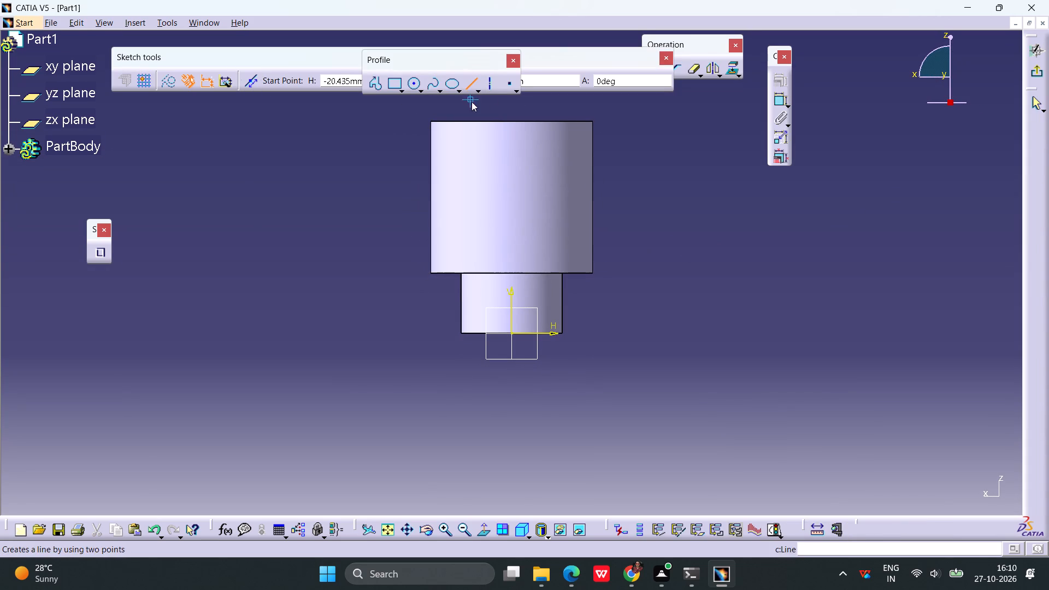
pyautogui.click(470, 109)
pyautogui.click(375, 254)
pyautogui.moveTo(685, 221); pyautogui.dragTo(681, 270, button='middle')
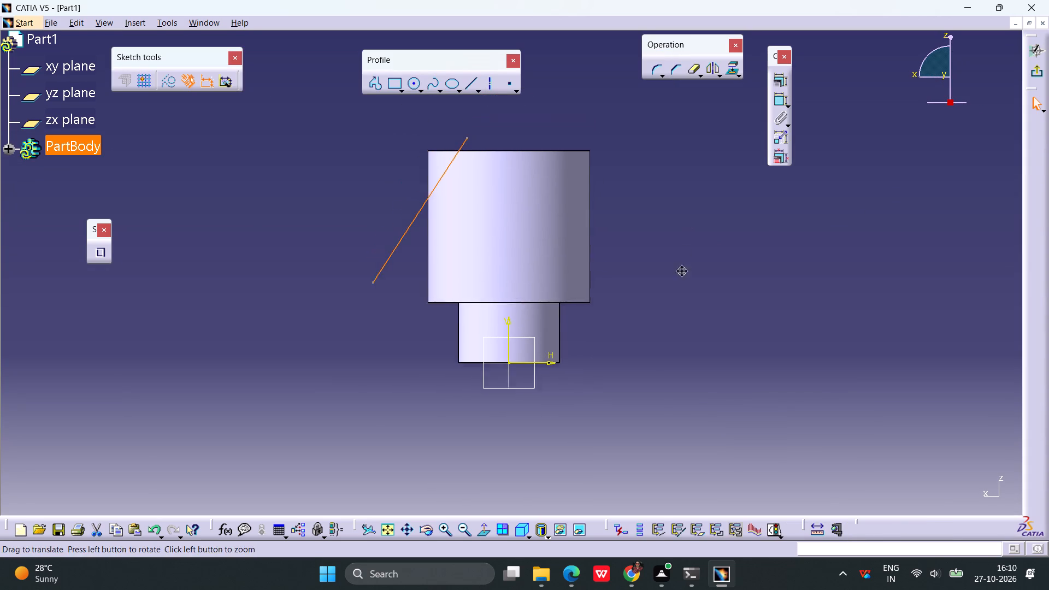
pyautogui.moveTo(681, 270); pyautogui.dragTo(679, 287, button='middle')
pyautogui.click(490, 153)
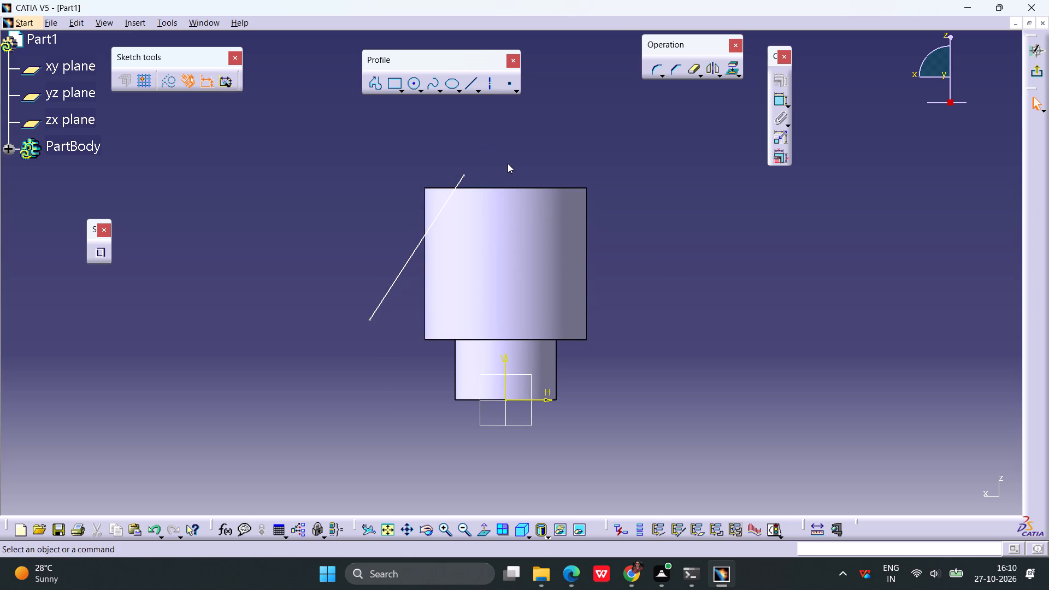
# Dimension the slanted line's upper endpoint at 20 mm from the vertical axis.
pyautogui.click(465, 174)
pyautogui.click(777, 104)
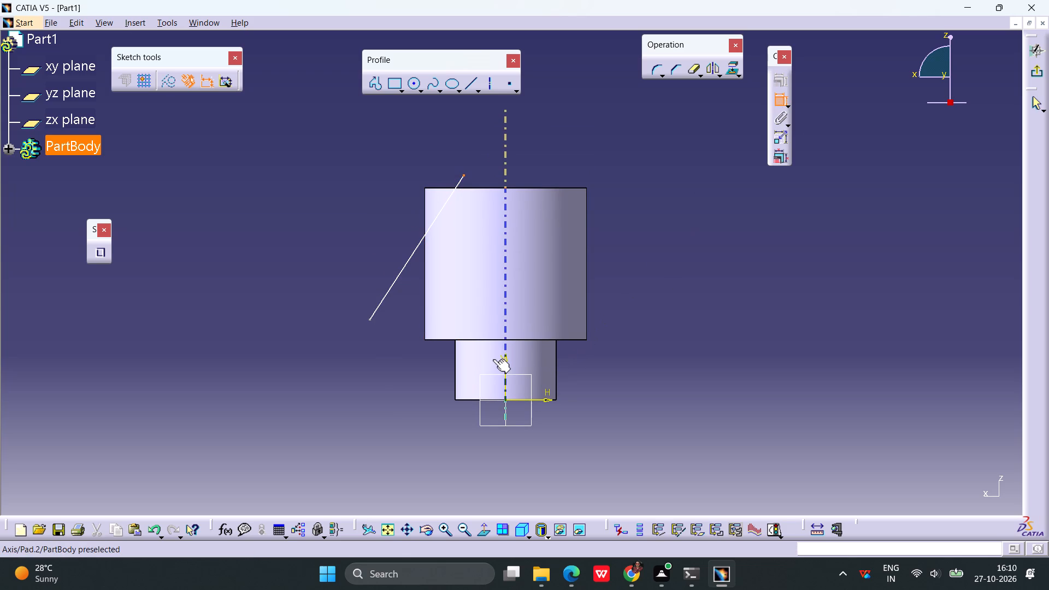
pyautogui.click(508, 369)
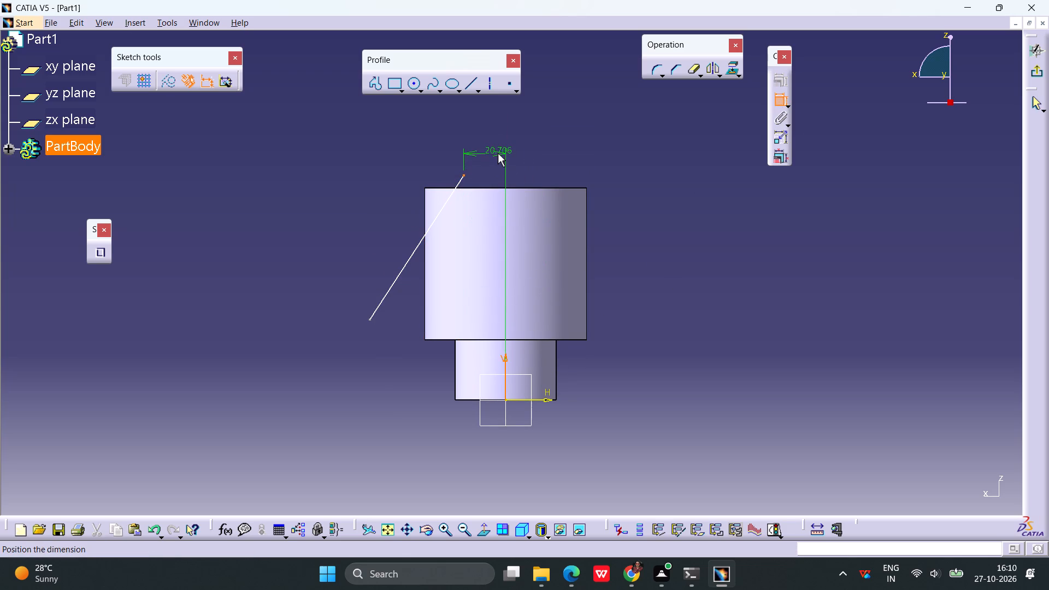
pyautogui.click(492, 152)
pyautogui.doubleClick(492, 148)
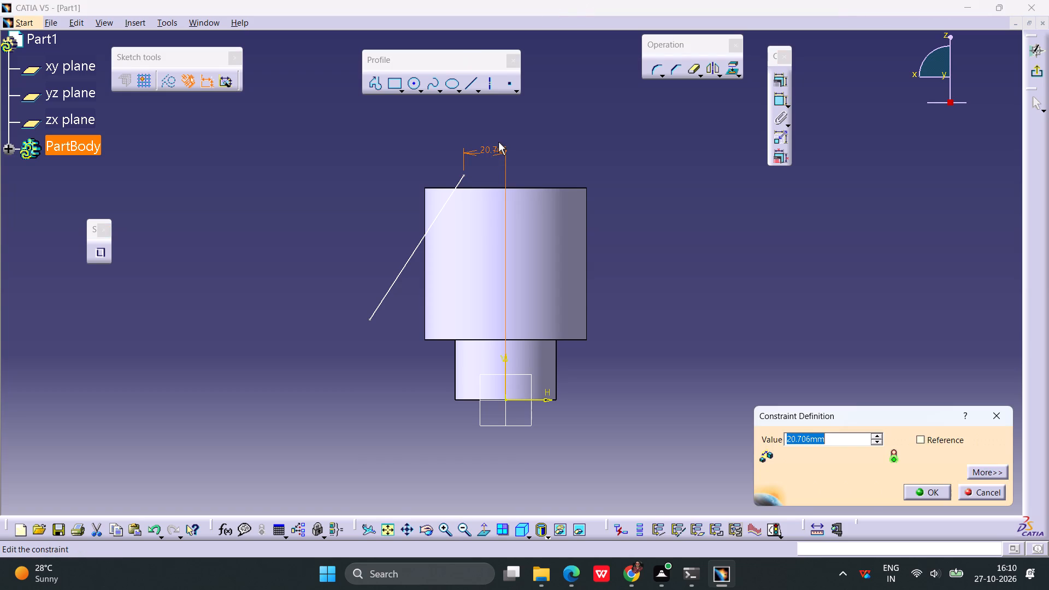
pyautogui.write('20')
pyautogui.press('Return')
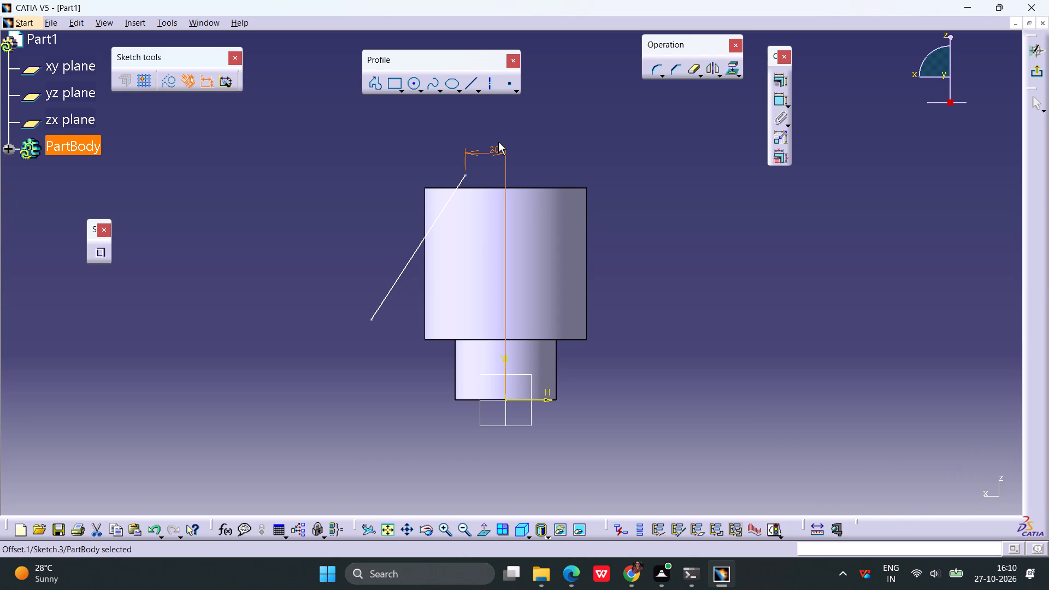
# Constrain the slanted line's upper endpoint coincident with the large cylinder's top edge.
pyautogui.click(636, 179)
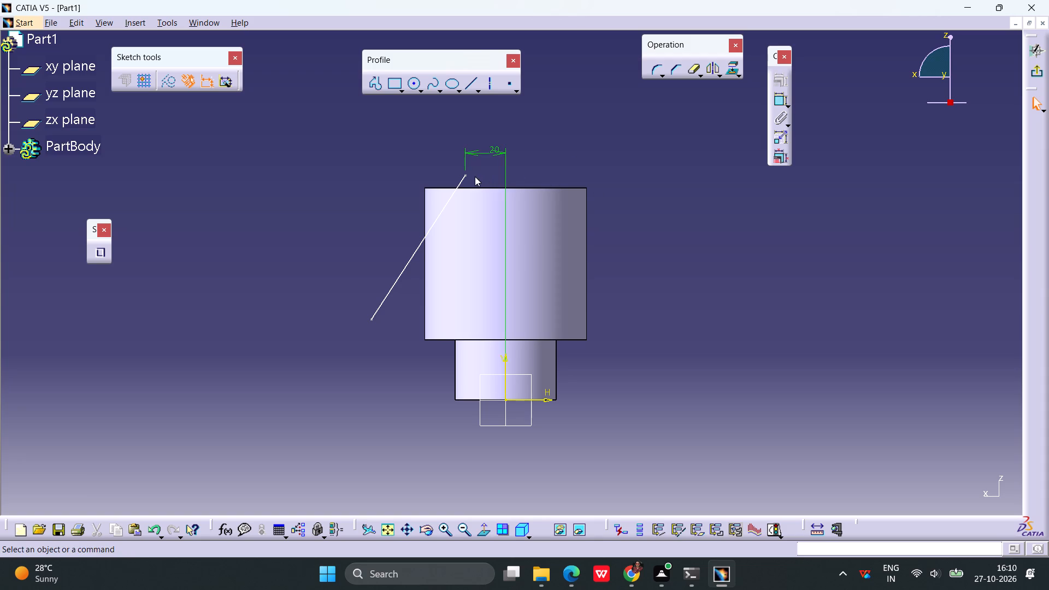
pyautogui.click(465, 176)
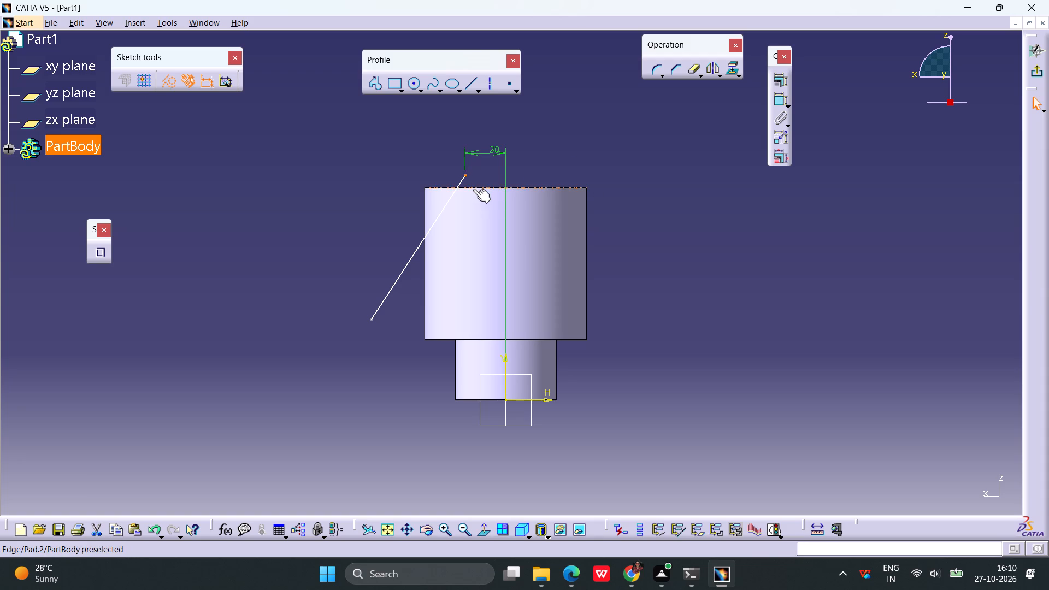
pyautogui.keyDown('ctrl'); pyautogui.click(473, 189); pyautogui.keyUp('ctrl')
pyautogui.click(776, 78)
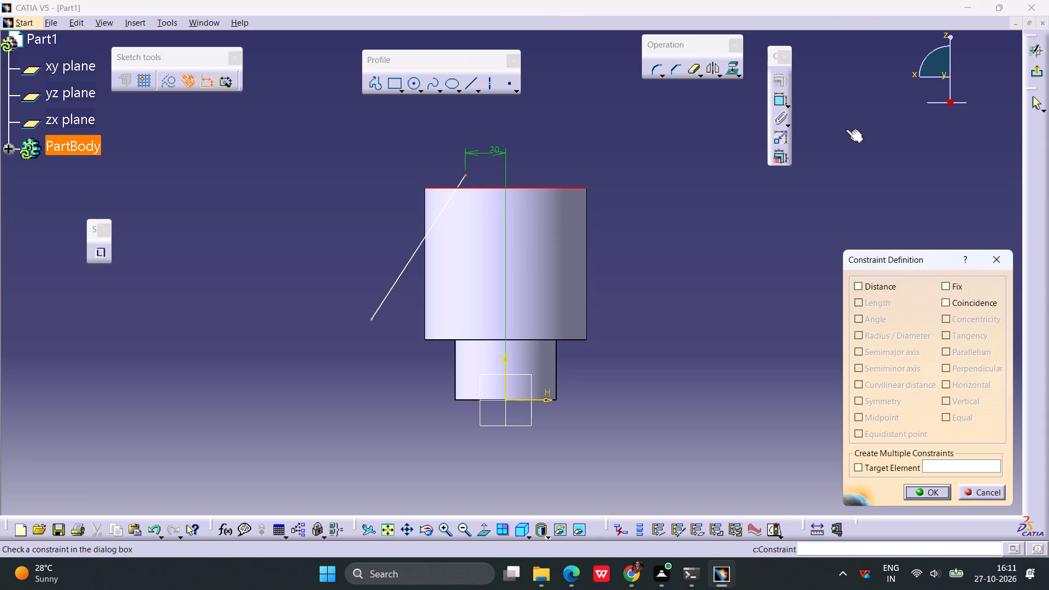
pyautogui.click(979, 304)
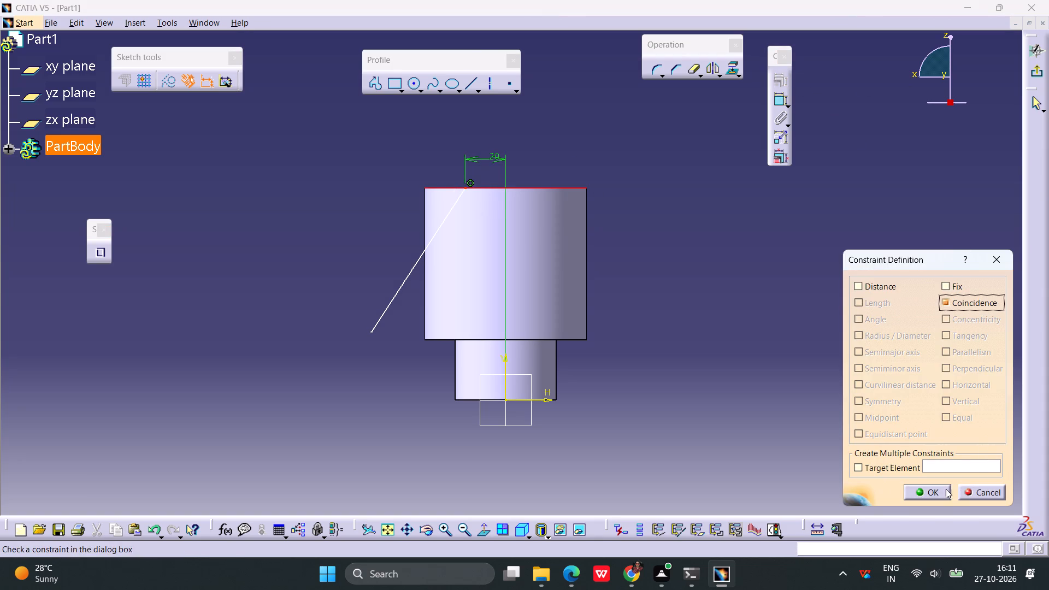
pyautogui.click(942, 491)
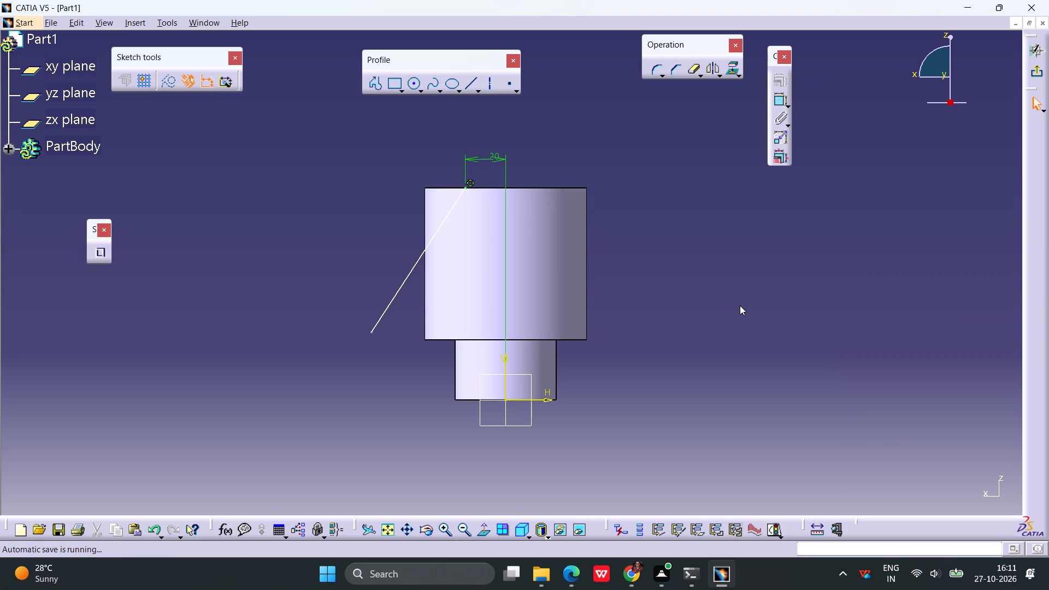
# Dimension the slanted line's lower endpoint at 40 mm above the large cylinder's bottom edge.
pyautogui.click(372, 333)
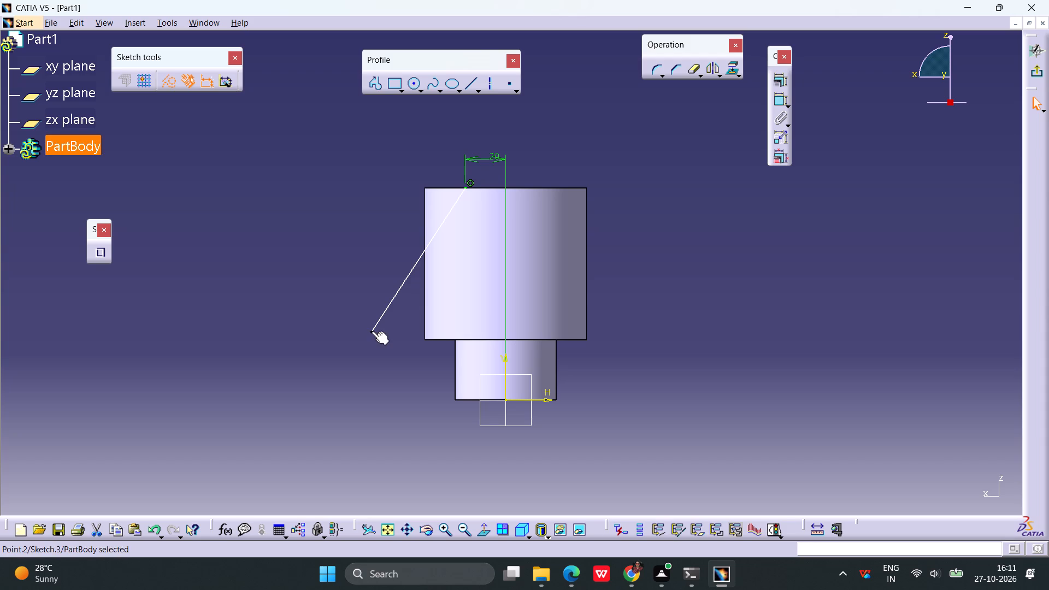
pyautogui.keyDown('ctrl'); pyautogui.click(445, 340); pyautogui.keyUp('ctrl')
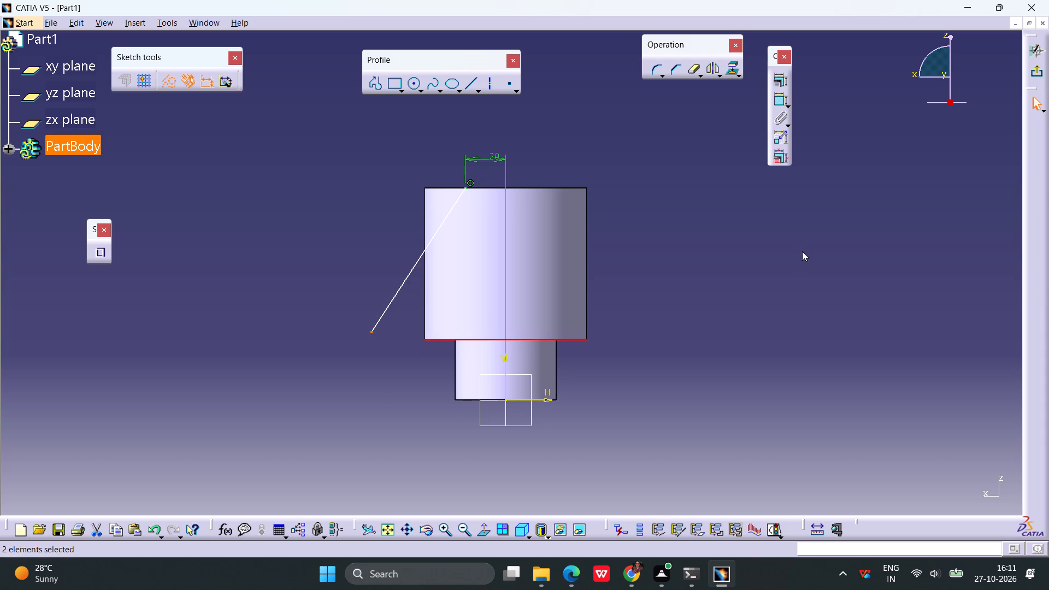
pyautogui.click(775, 96)
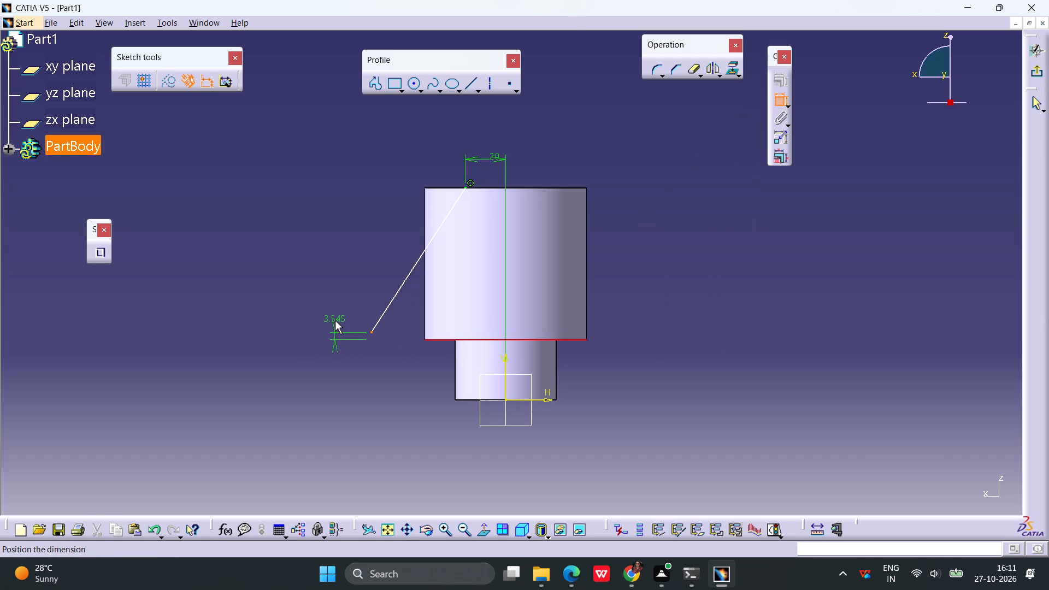
pyautogui.click(338, 314)
pyautogui.doubleClick(340, 311)
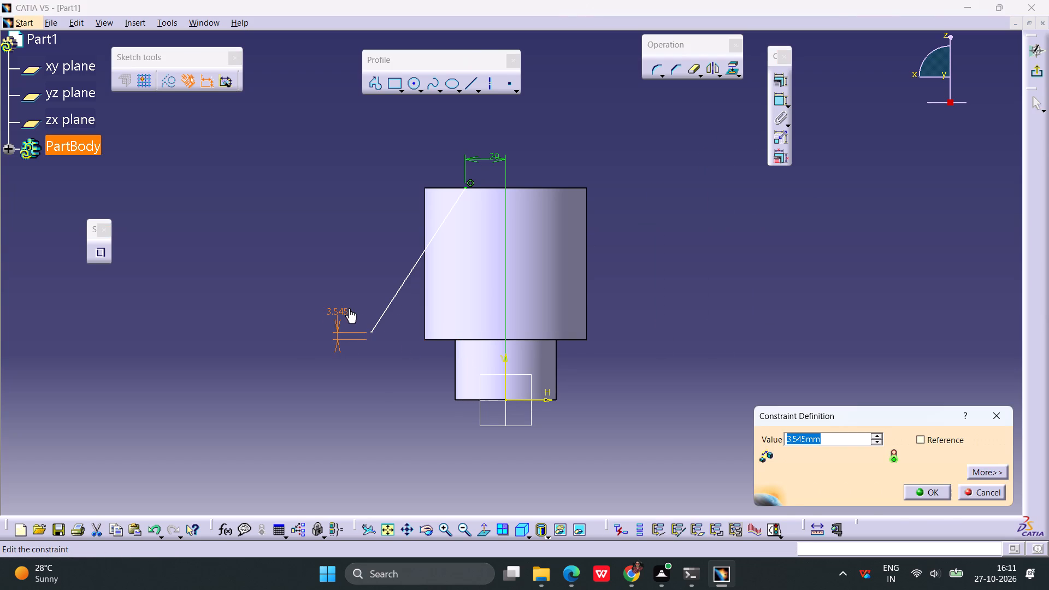
pyautogui.write('40')
pyautogui.press('Return')
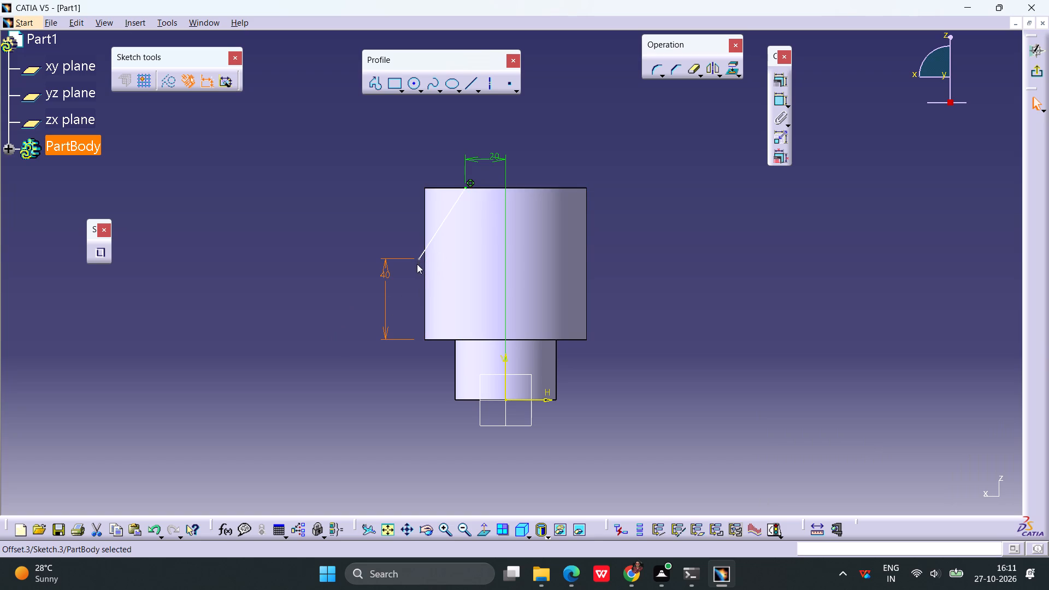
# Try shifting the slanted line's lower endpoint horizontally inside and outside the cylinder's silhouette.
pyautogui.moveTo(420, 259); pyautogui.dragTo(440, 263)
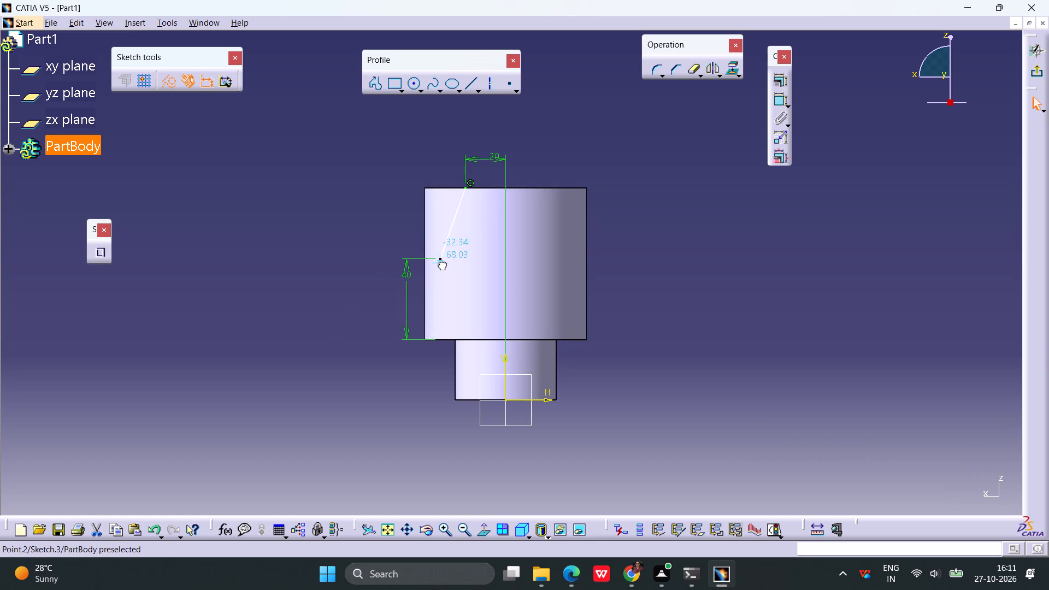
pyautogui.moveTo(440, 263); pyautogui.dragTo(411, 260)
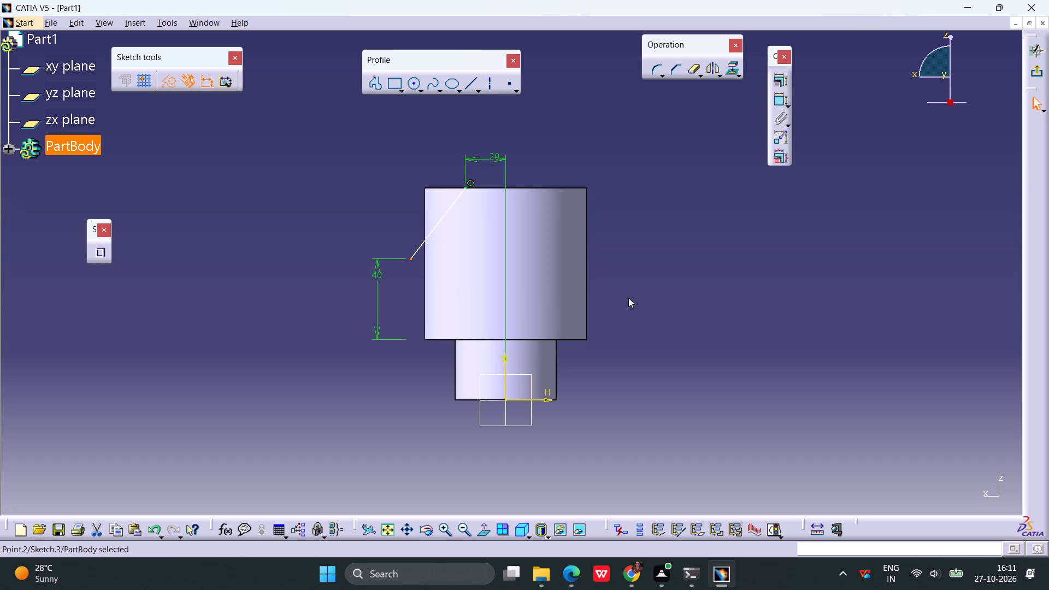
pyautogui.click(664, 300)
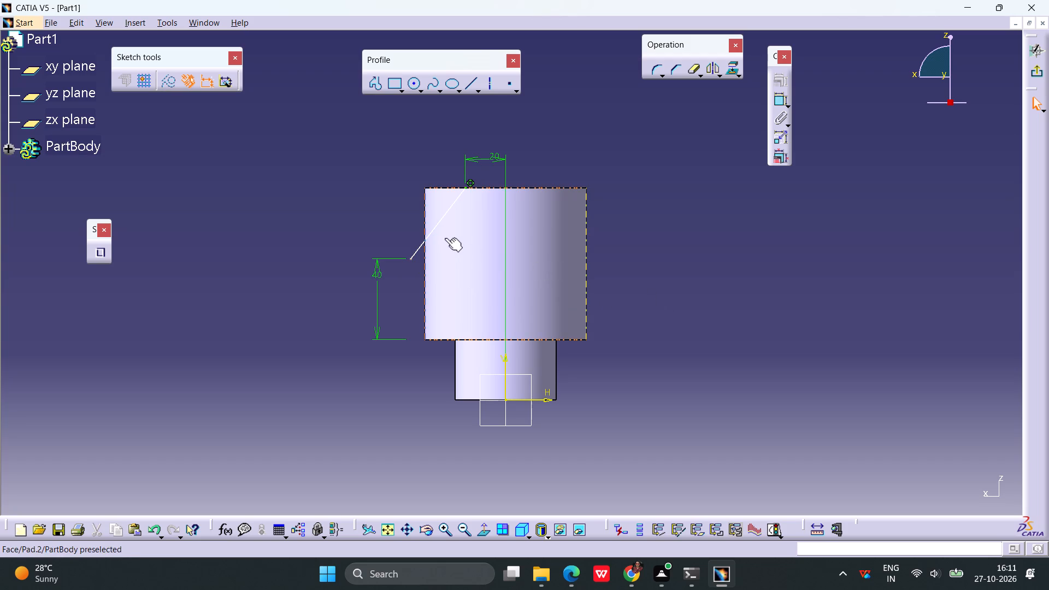
# Add an angle dimension between the slanted line and the vertical axis and set it to 30 degrees.
pyautogui.click(438, 221)
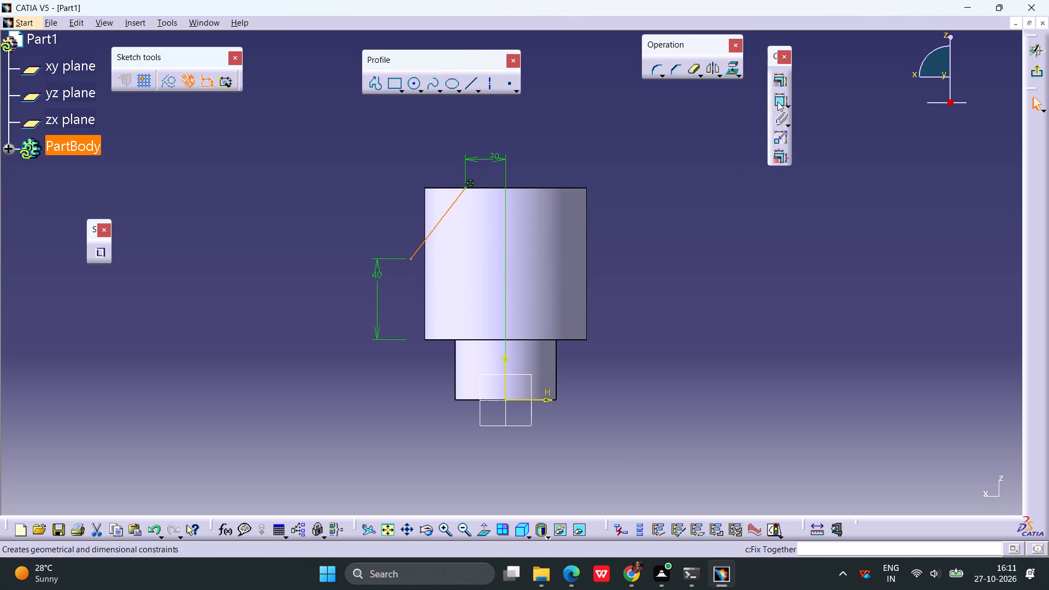
pyautogui.click(777, 99)
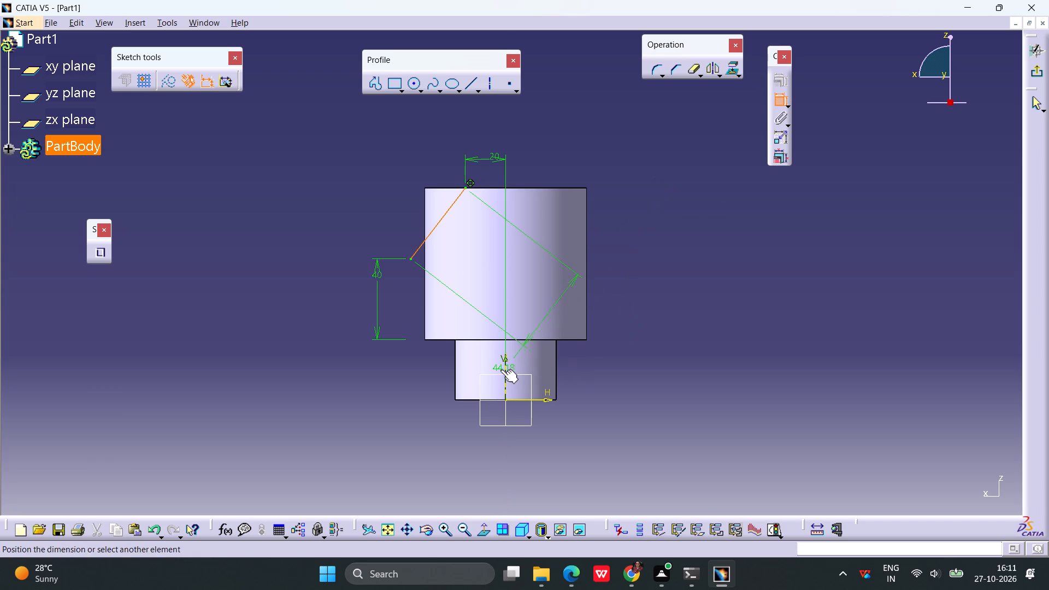
pyautogui.click(500, 369)
pyautogui.click(428, 368)
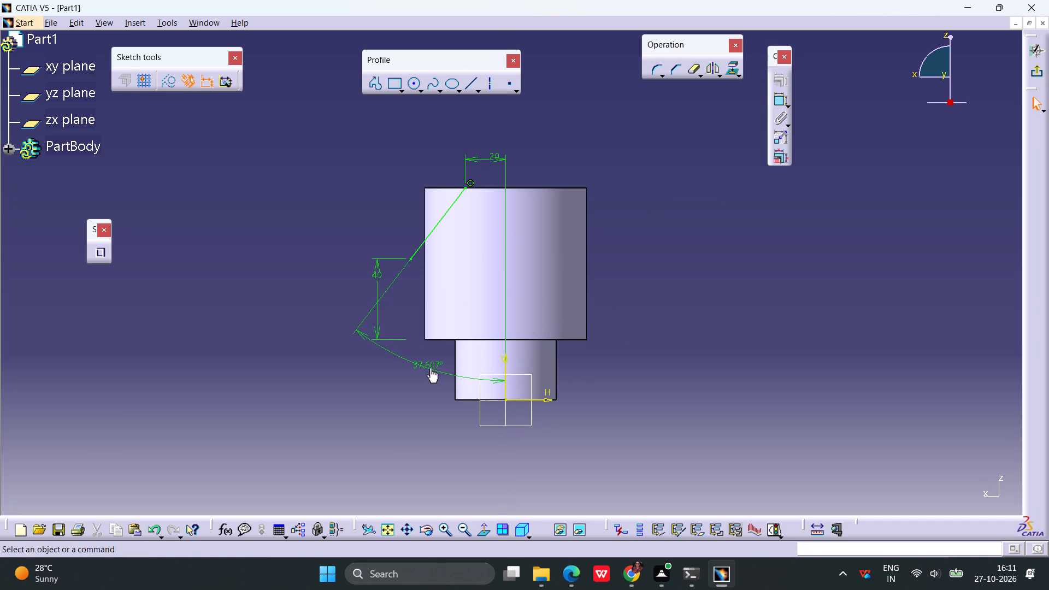
pyautogui.doubleClick(430, 365)
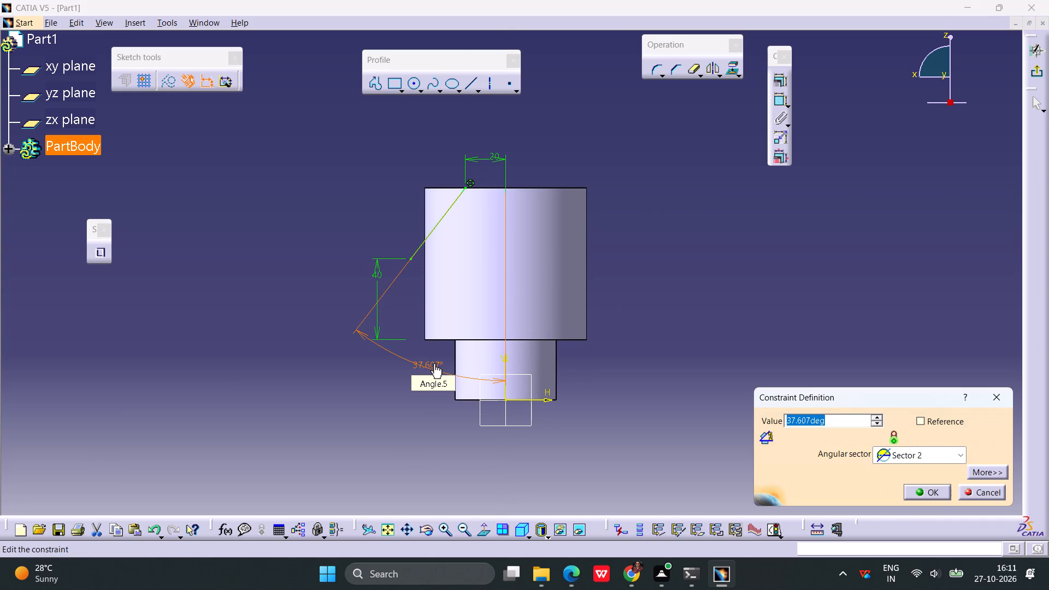
pyautogui.write('30')
pyautogui.press('Return')
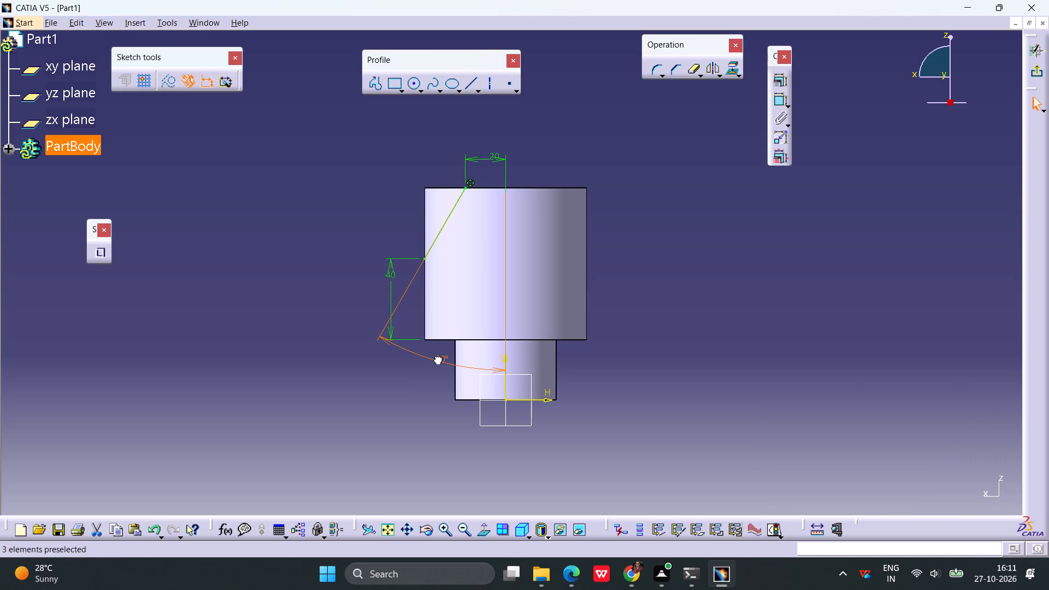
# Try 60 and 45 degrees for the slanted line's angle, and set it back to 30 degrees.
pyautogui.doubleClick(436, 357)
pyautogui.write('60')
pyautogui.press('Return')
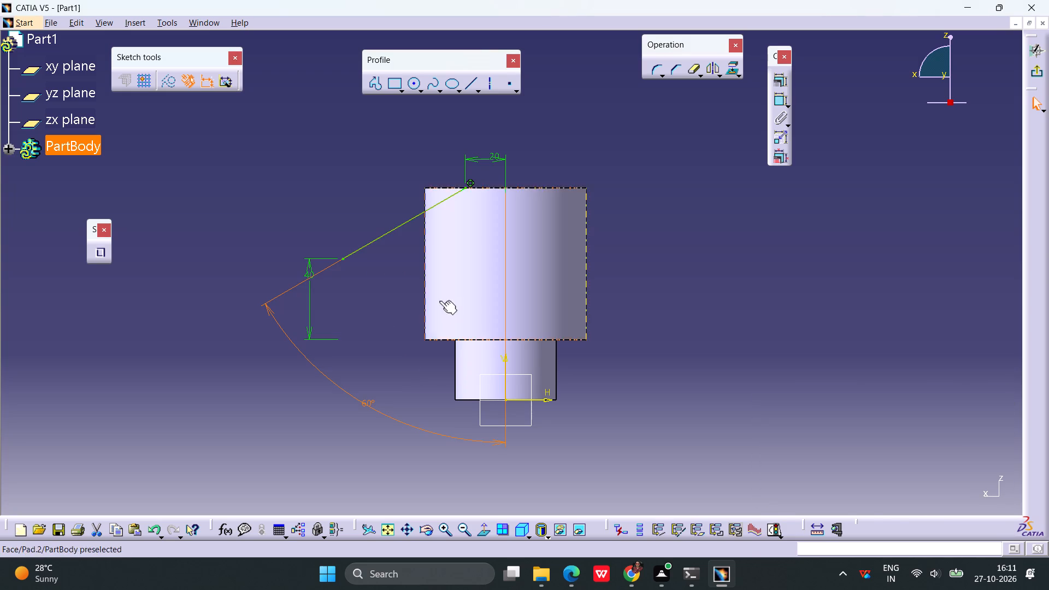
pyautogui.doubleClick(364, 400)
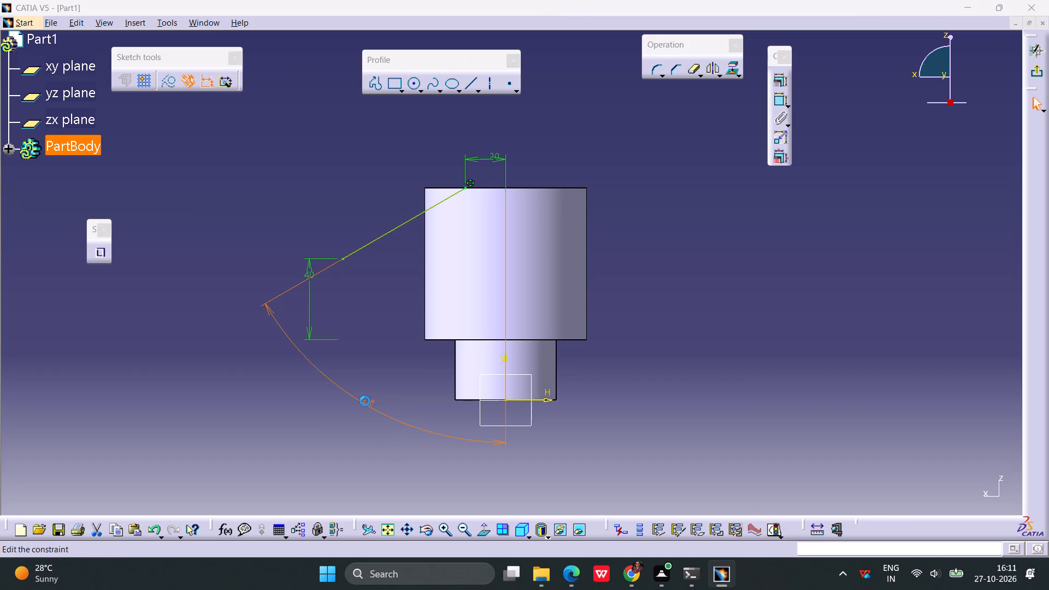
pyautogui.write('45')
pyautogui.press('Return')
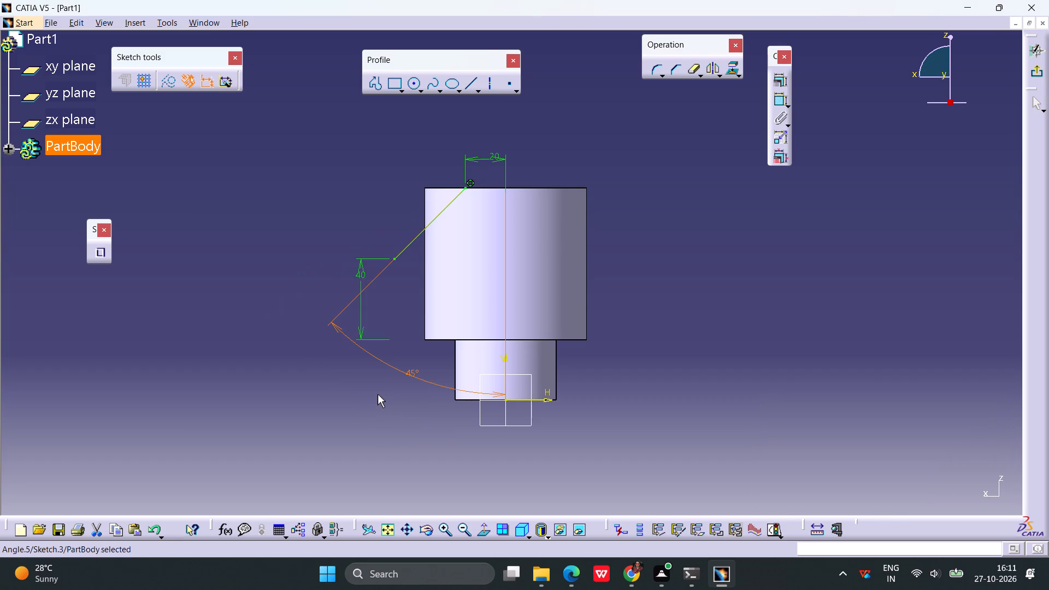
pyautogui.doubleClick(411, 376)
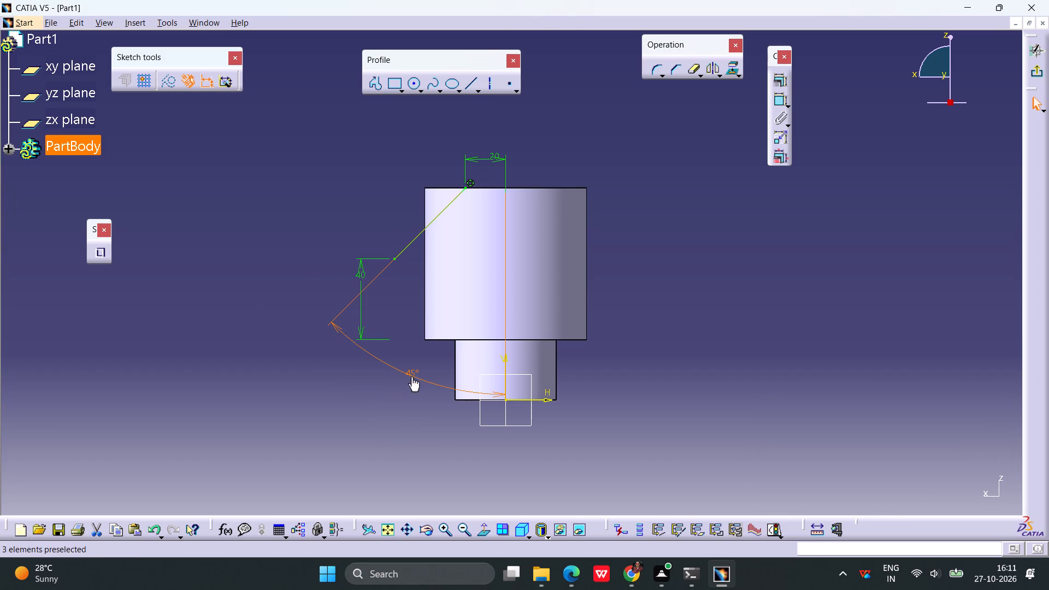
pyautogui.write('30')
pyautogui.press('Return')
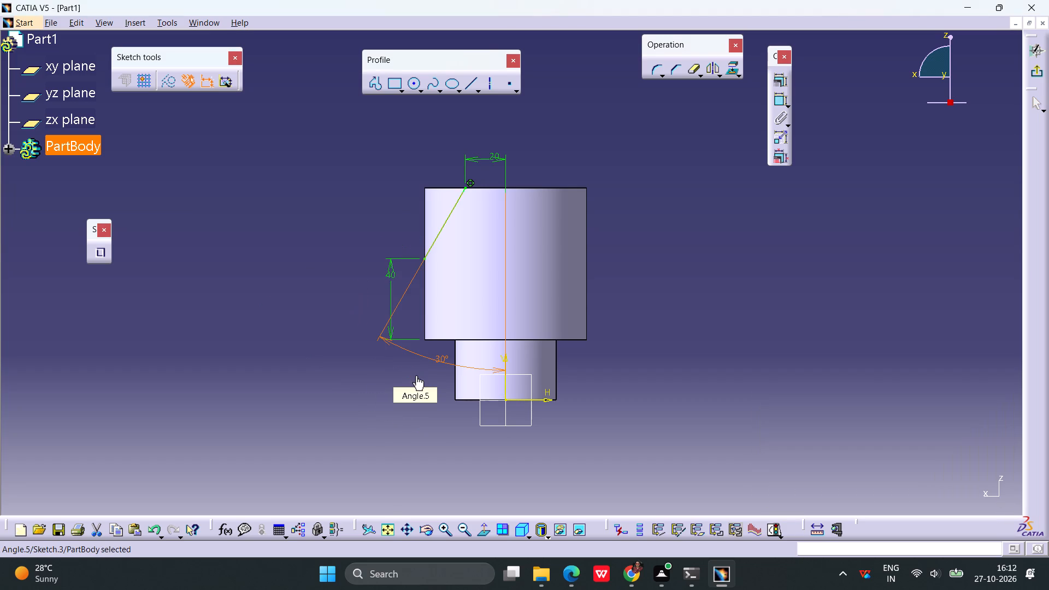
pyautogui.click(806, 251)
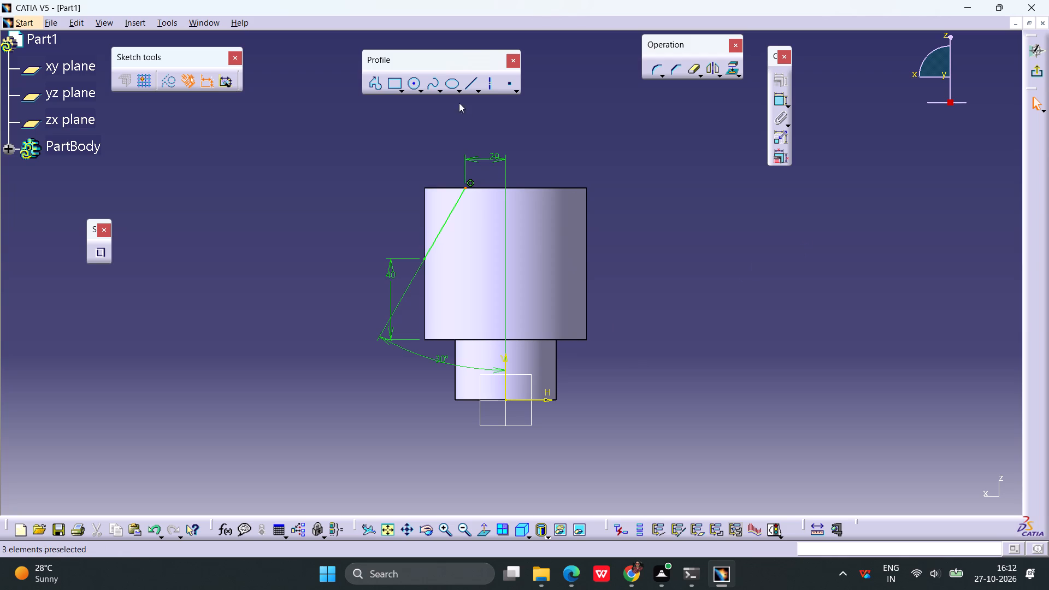
# Close the profile outside the cylinder with a horizontal top line about 30 mm long, a vertical line, and an about 19 mm segment to the slanted line's lower endpoint.
pyautogui.click(471, 84)
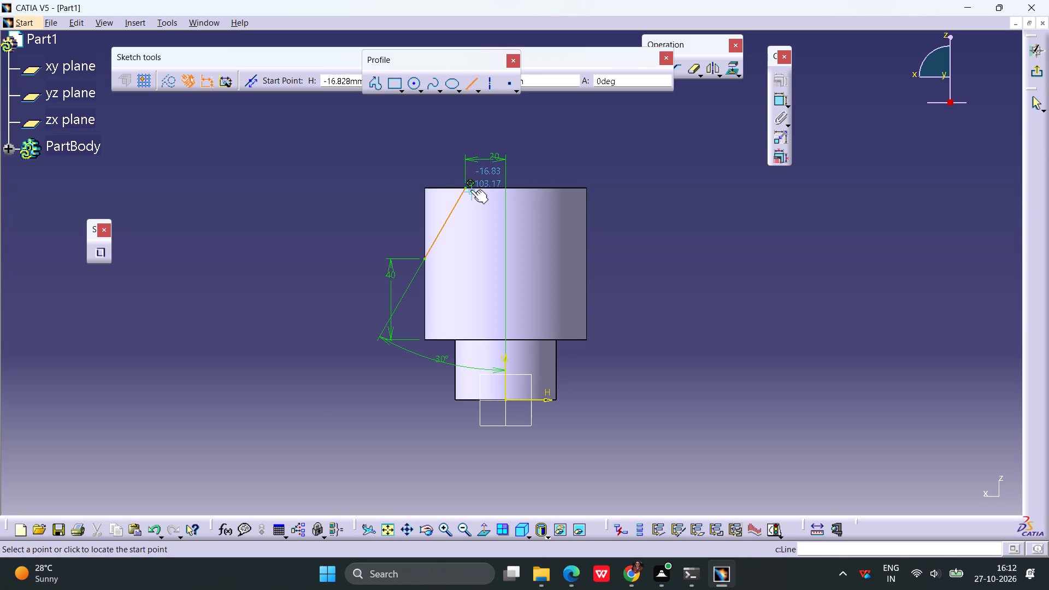
pyautogui.click(467, 187)
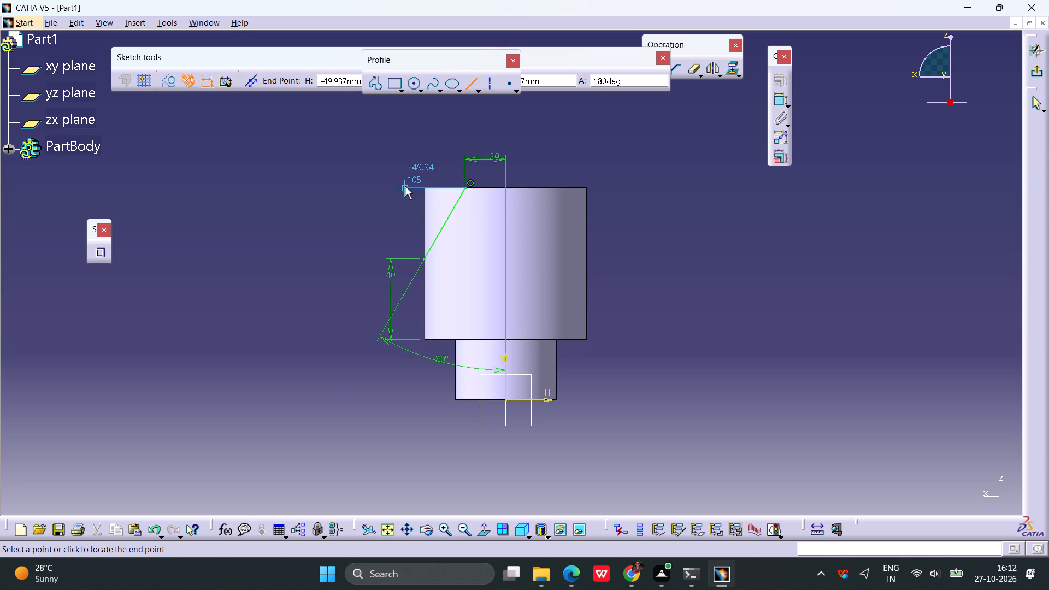
pyautogui.click(405, 186)
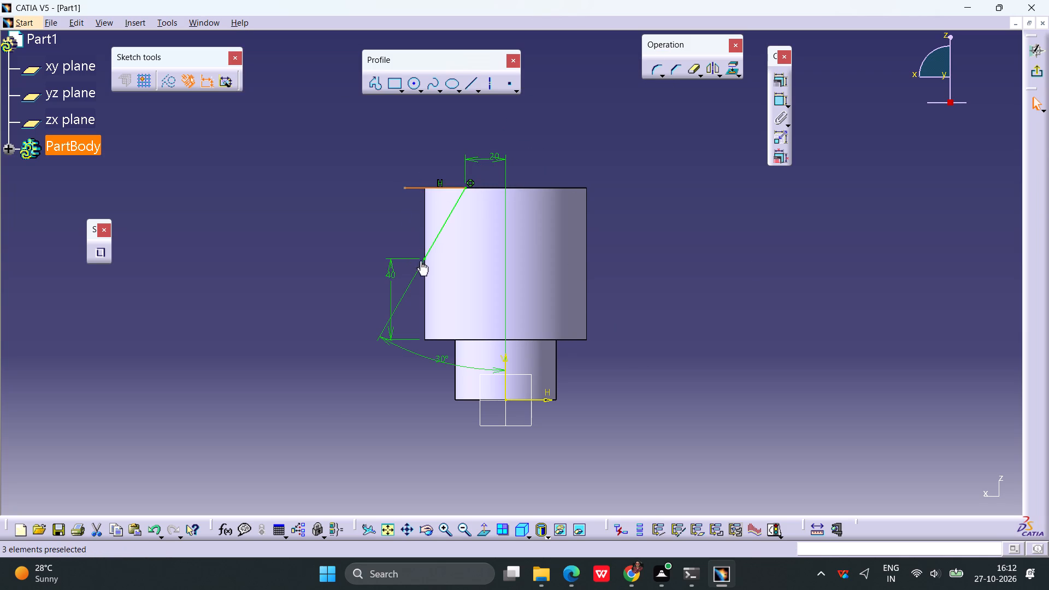
pyautogui.click(378, 88)
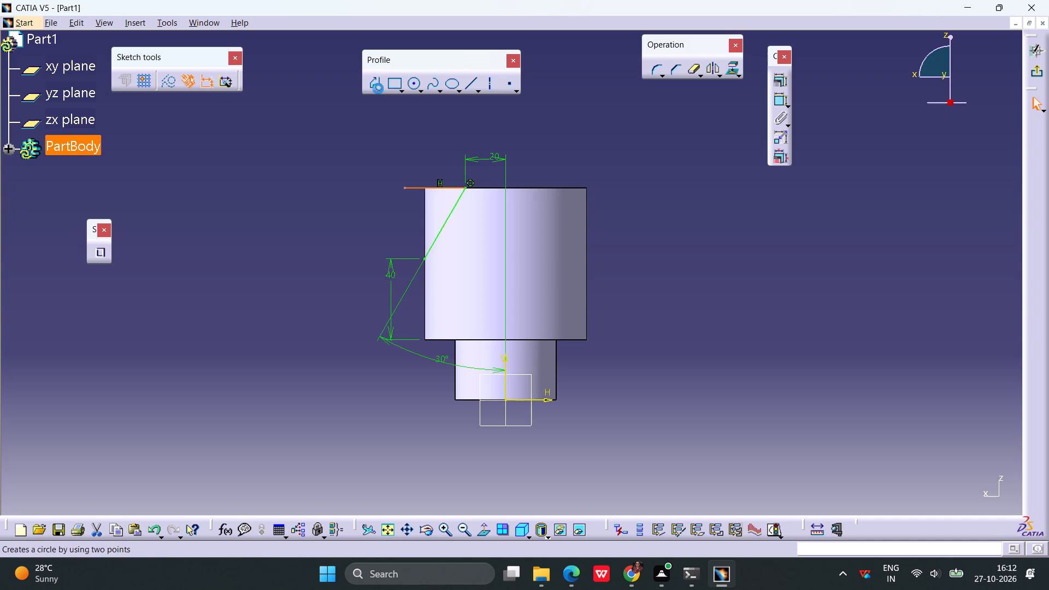
pyautogui.click(406, 186)
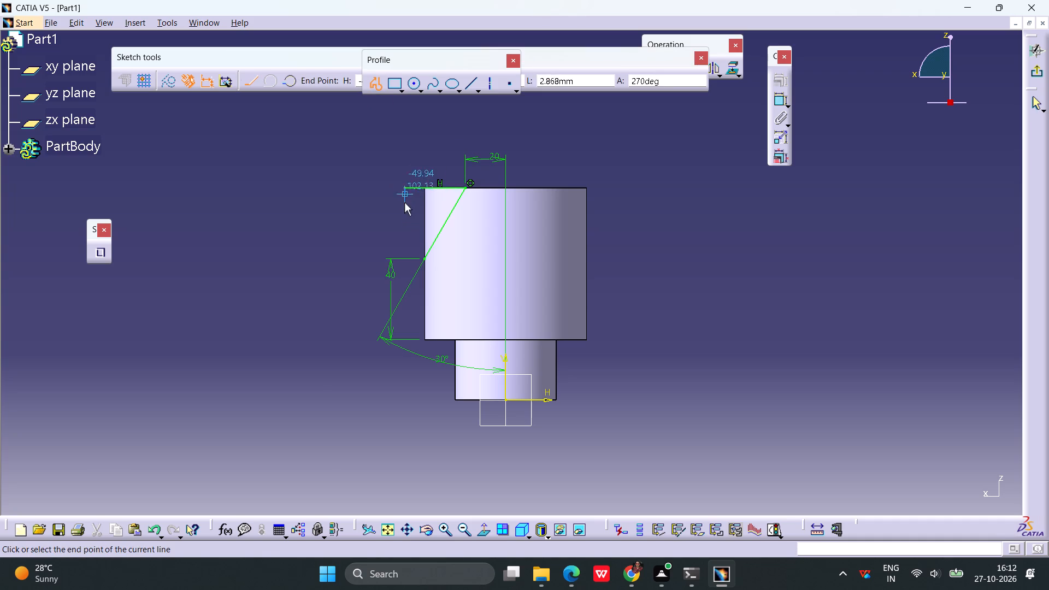
pyautogui.click(404, 293)
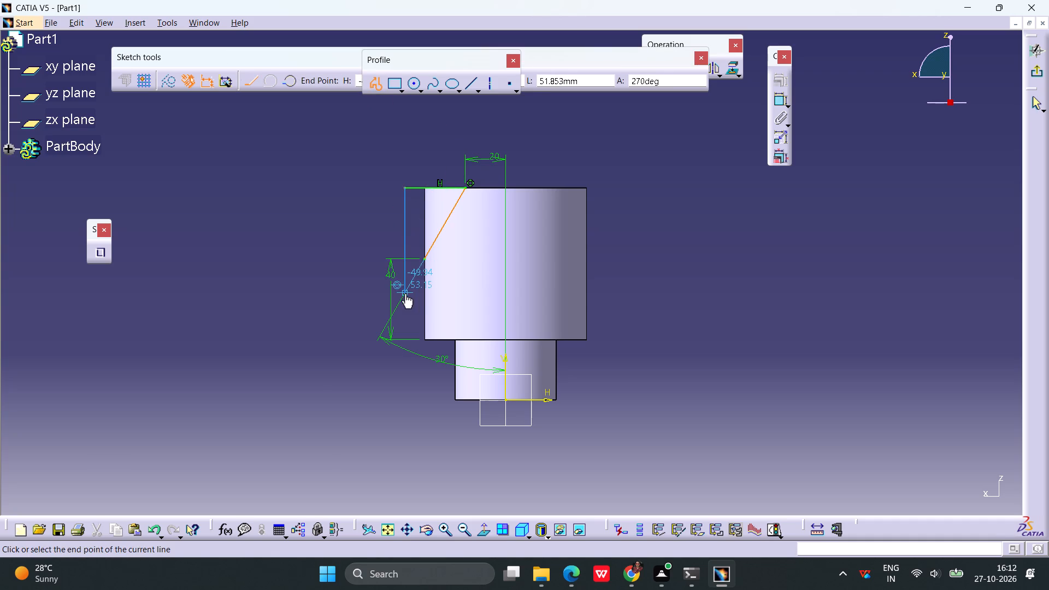
pyautogui.click(423, 258)
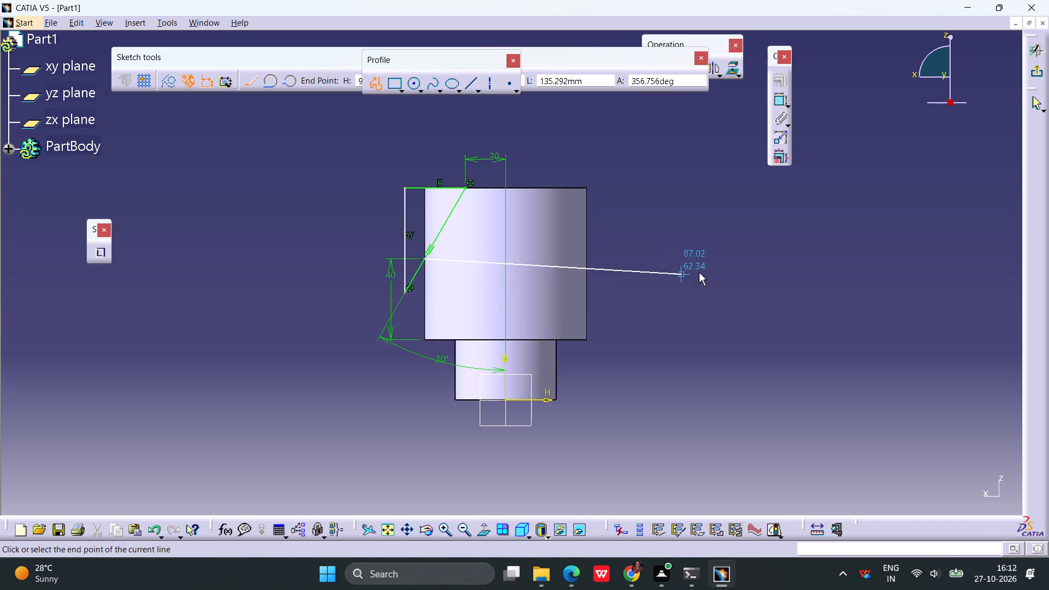
pyautogui.press('Escape')
# Exit the sketch and cut a pocket from the closed profile, 75 mm deep with mirrored extent.
pyautogui.click(1035, 68)
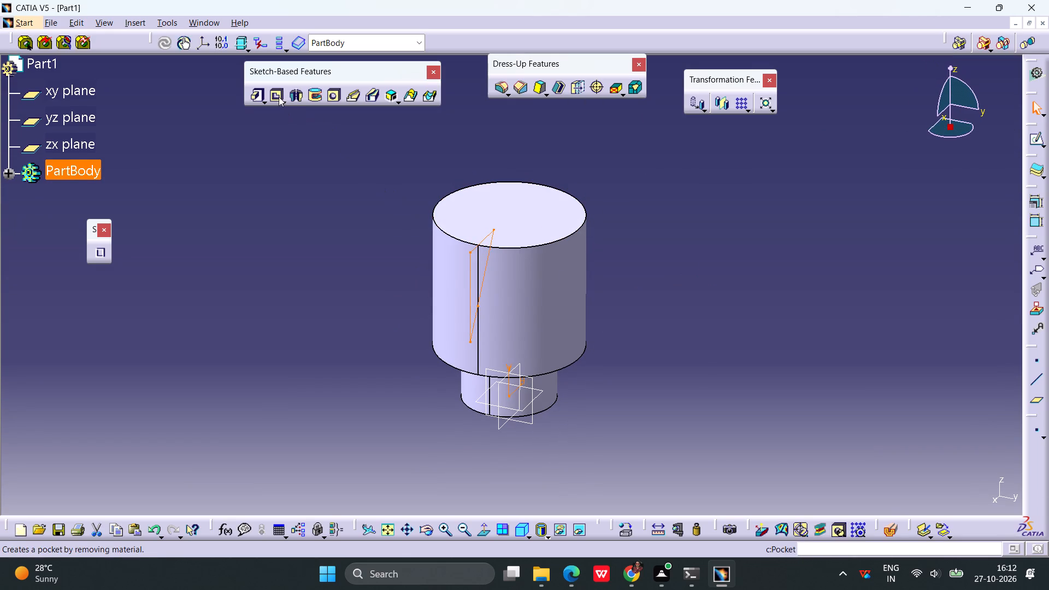
pyautogui.click(275, 93)
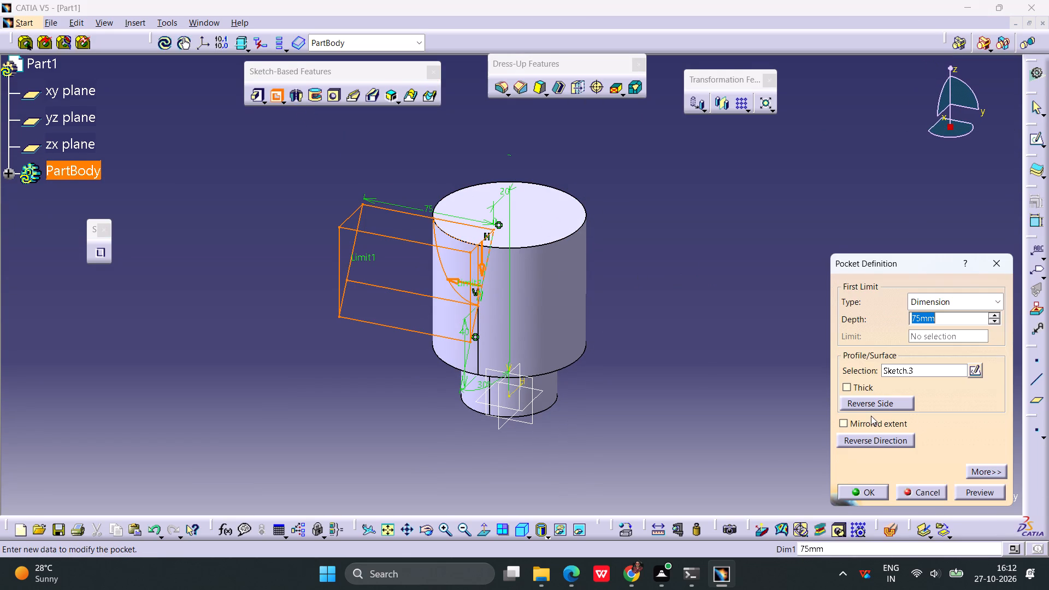
pyautogui.click(871, 416)
pyautogui.click(865, 494)
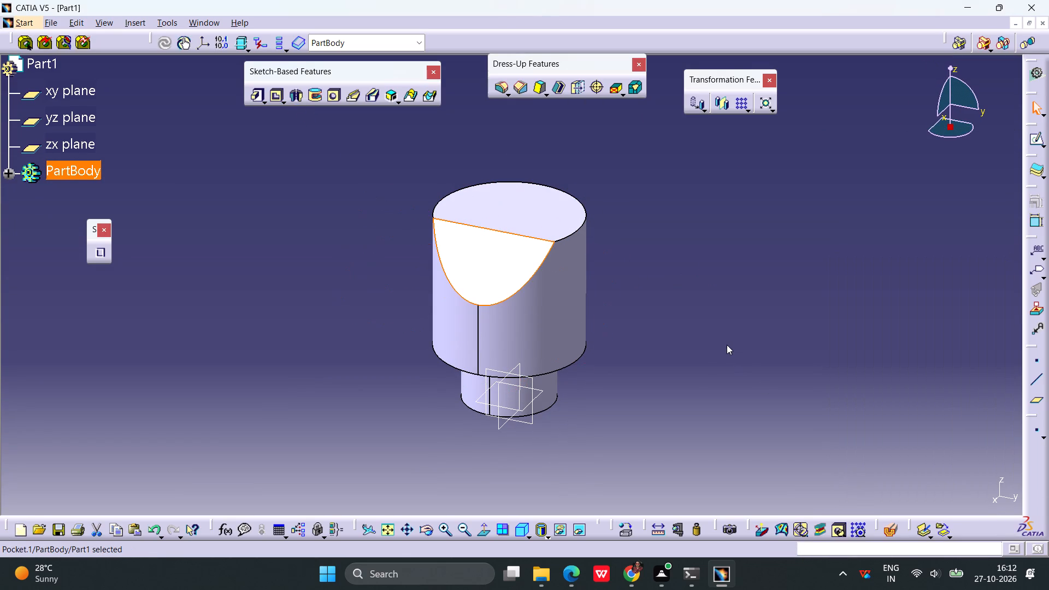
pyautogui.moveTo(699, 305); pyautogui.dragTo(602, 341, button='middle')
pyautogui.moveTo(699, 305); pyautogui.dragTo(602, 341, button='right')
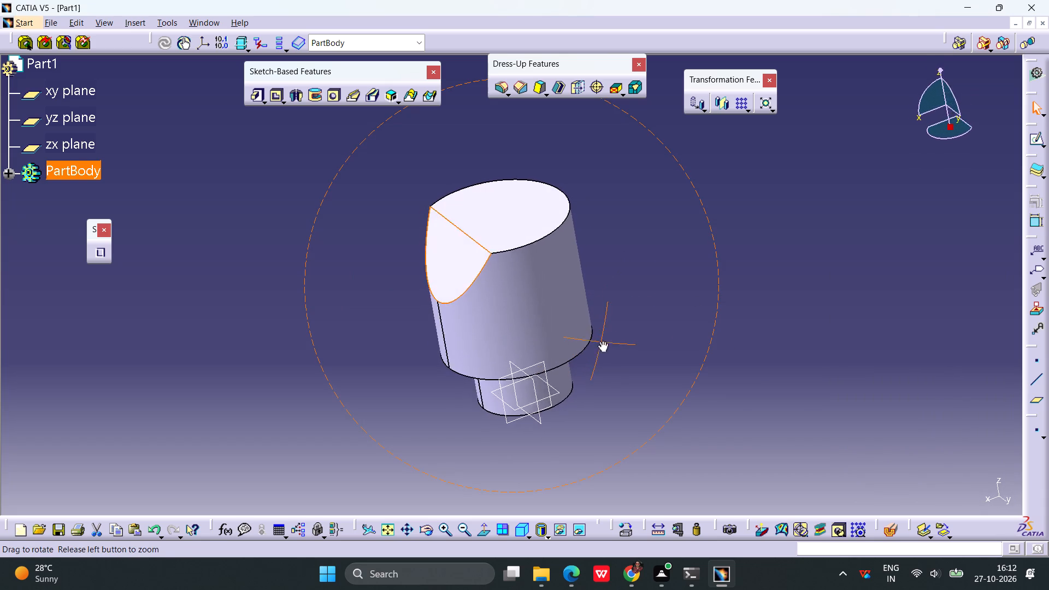
# Start a sketch on the zx plane and draw a slanted line about 88 mm long crossing the large cylinder's uncut upper side.
pyautogui.moveTo(602, 341); pyautogui.dragTo(649, 320, button='right')
pyautogui.moveTo(602, 341); pyautogui.dragTo(649, 320, button='middle')
pyautogui.click(514, 424)
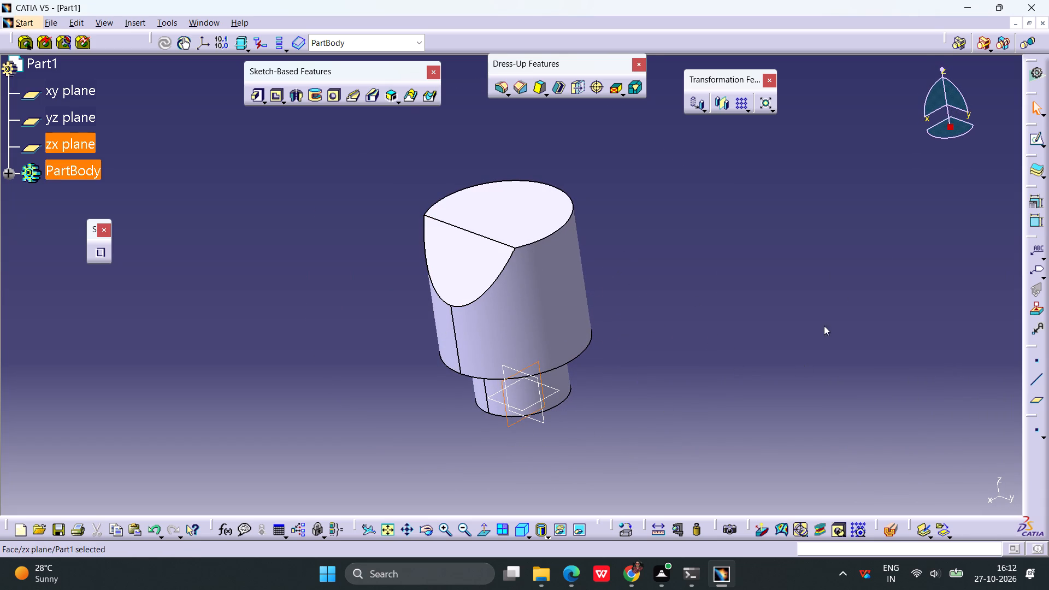
pyautogui.click(1034, 140)
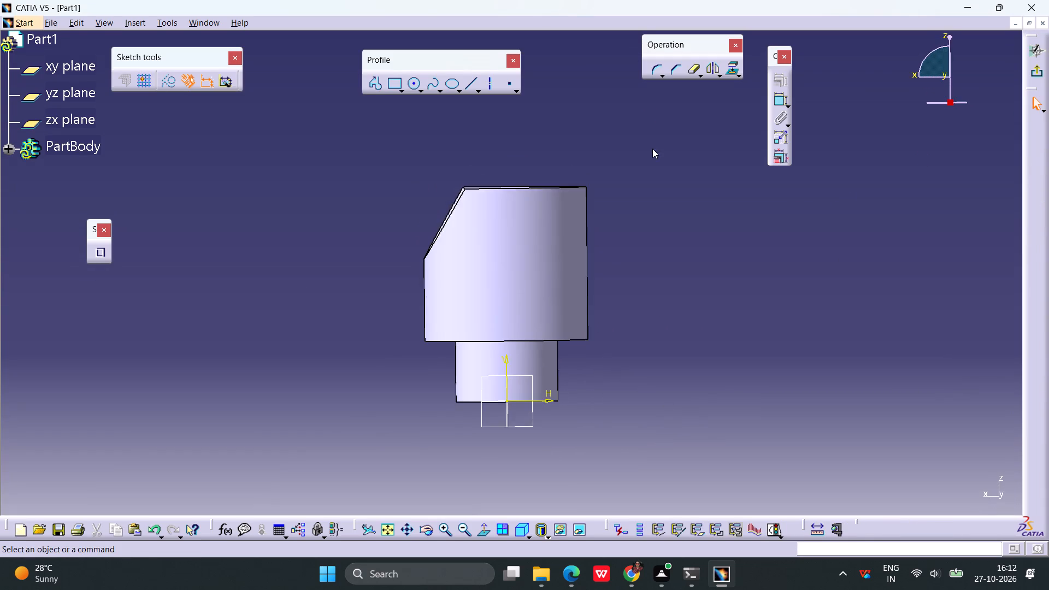
pyautogui.click(464, 80)
pyautogui.click(553, 159)
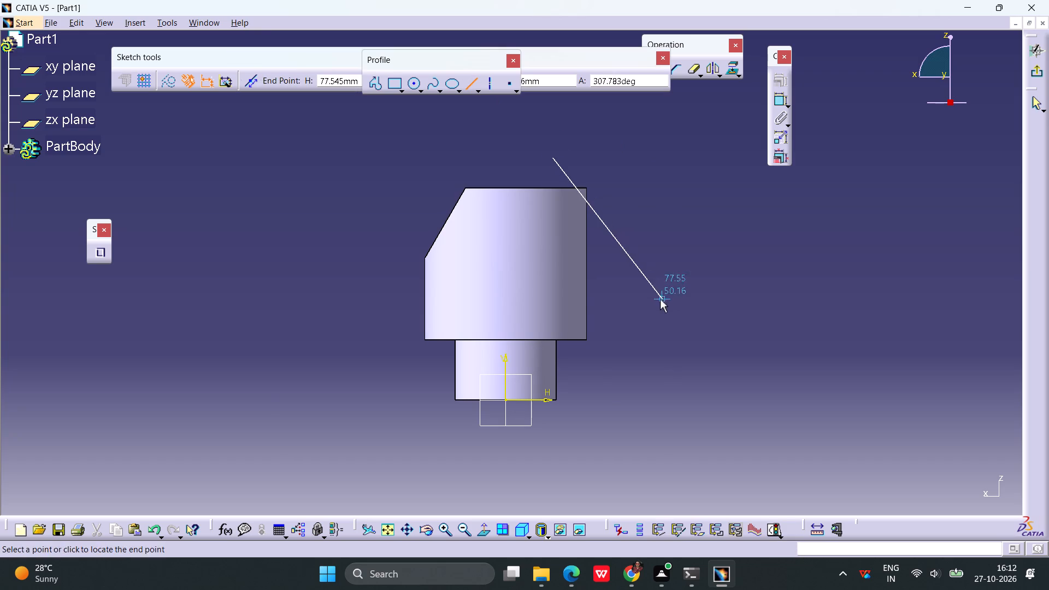
pyautogui.click(660, 299)
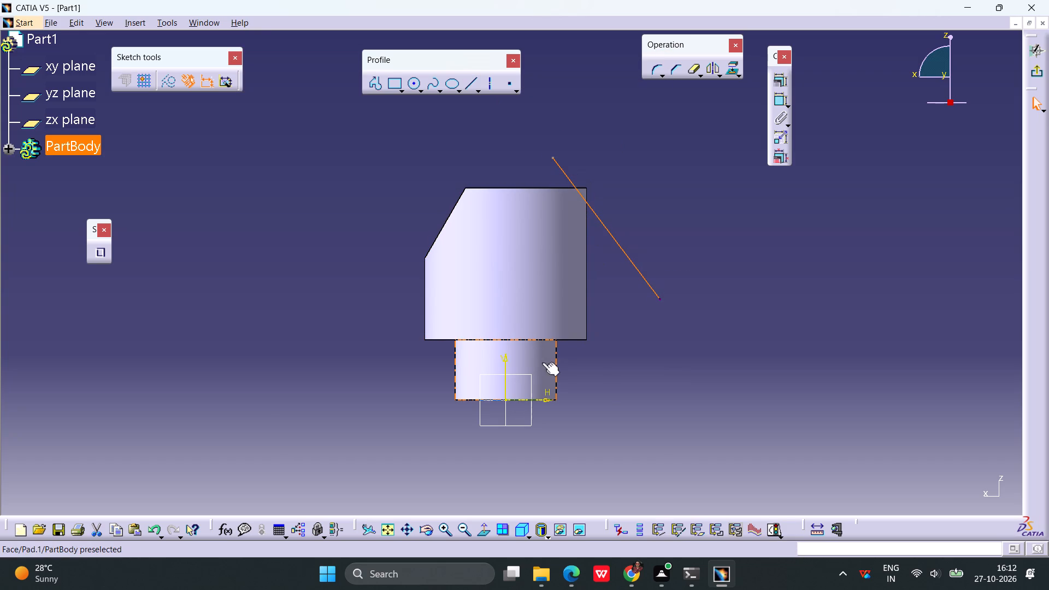
pyautogui.click(611, 163)
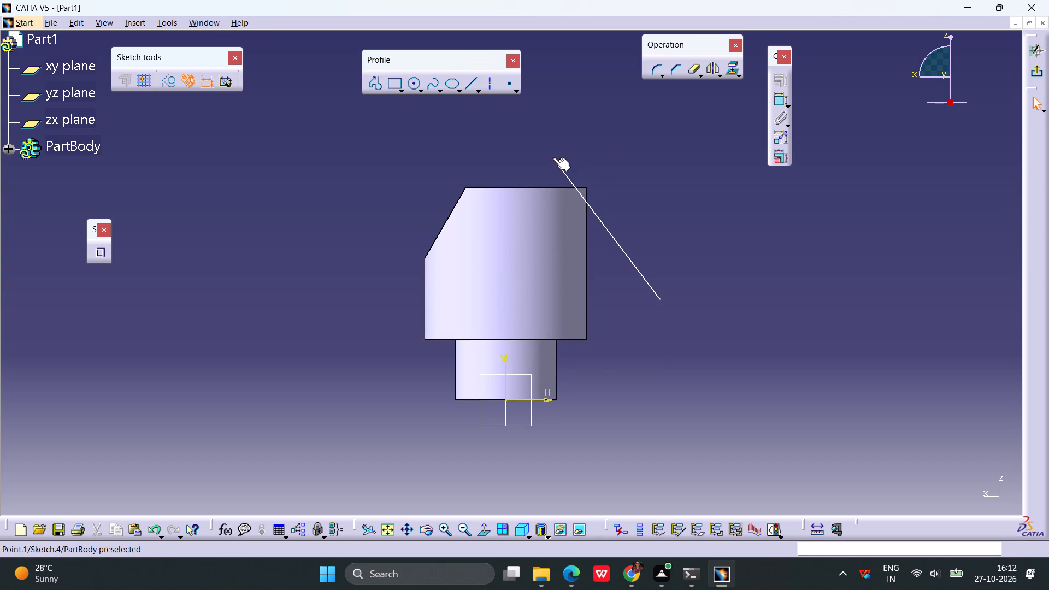
# Dimension the slanted line's upper endpoint from the vertical axis and set the distance to 20 mm.
pyautogui.click(553, 157)
pyautogui.click(777, 101)
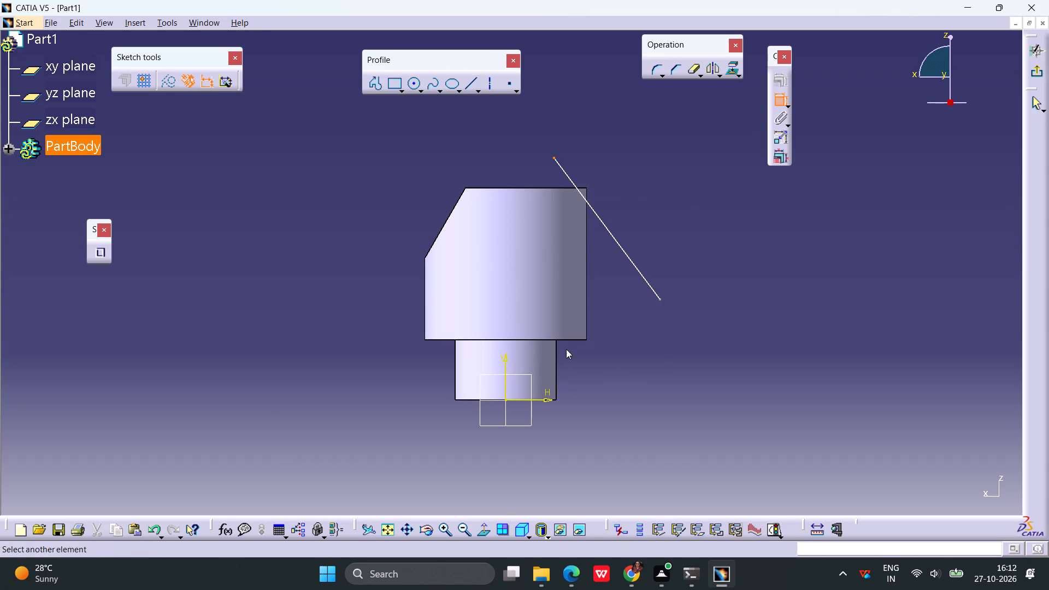
pyautogui.click(508, 362)
pyautogui.click(678, 125)
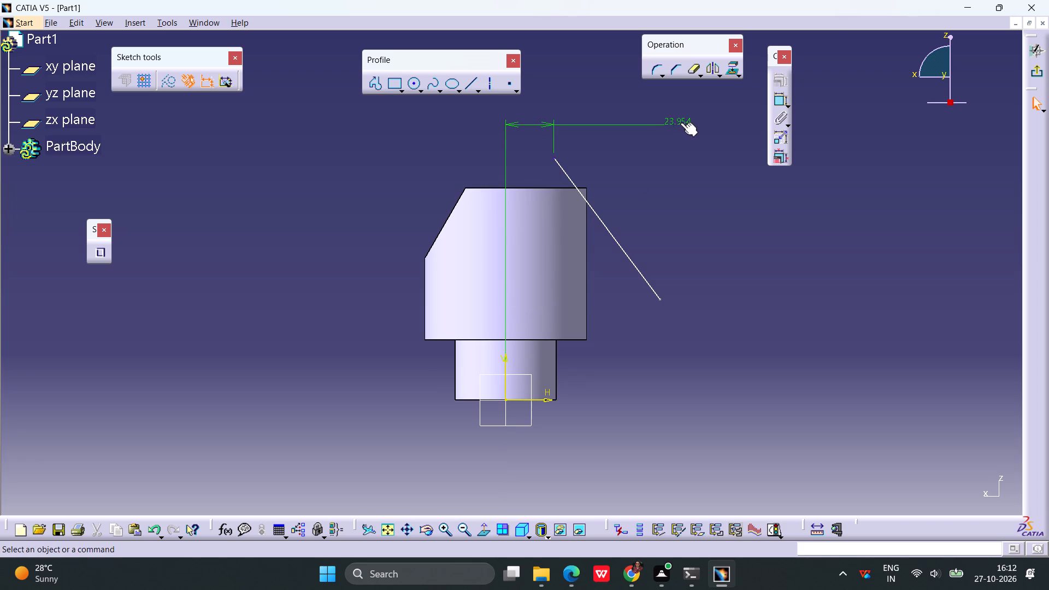
pyautogui.doubleClick(680, 122)
pyautogui.write('20')
pyautogui.press('Return')
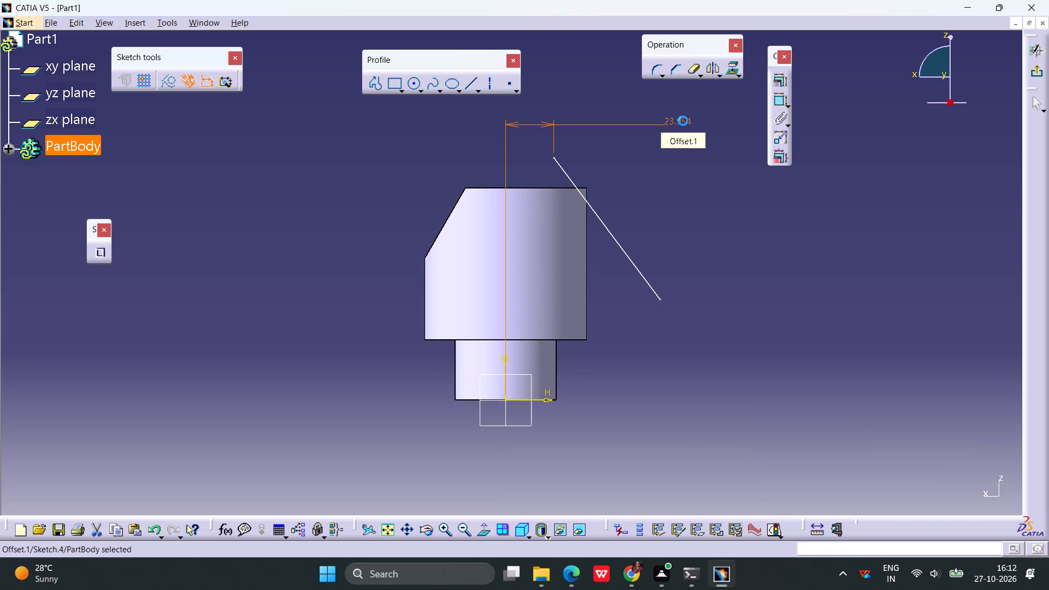
pyautogui.click(721, 196)
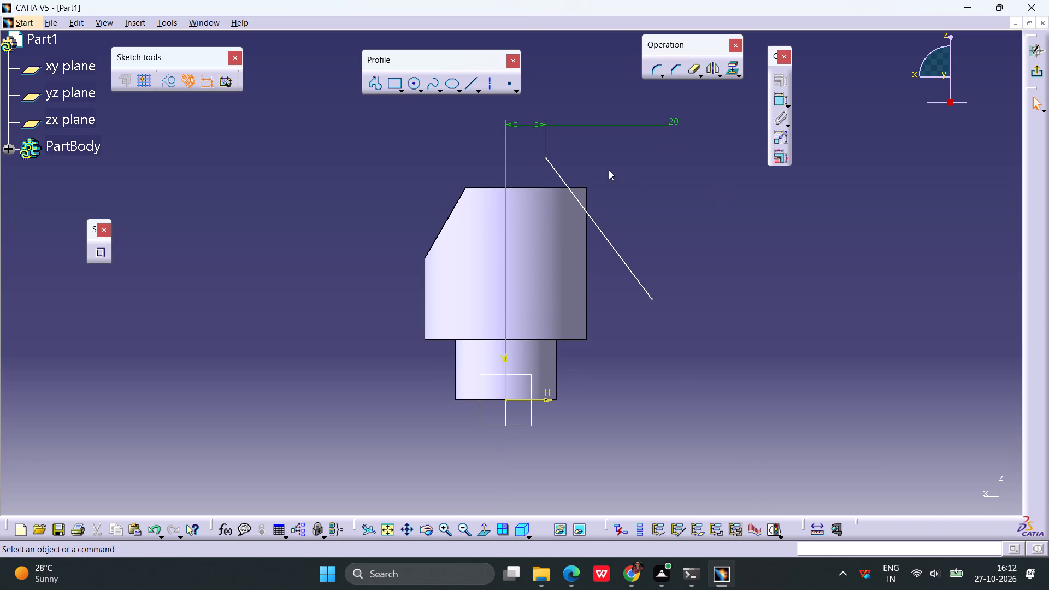
# Constrain the slanted line's upper endpoint coincident with the large cylinder's top edge.
pyautogui.click(545, 156)
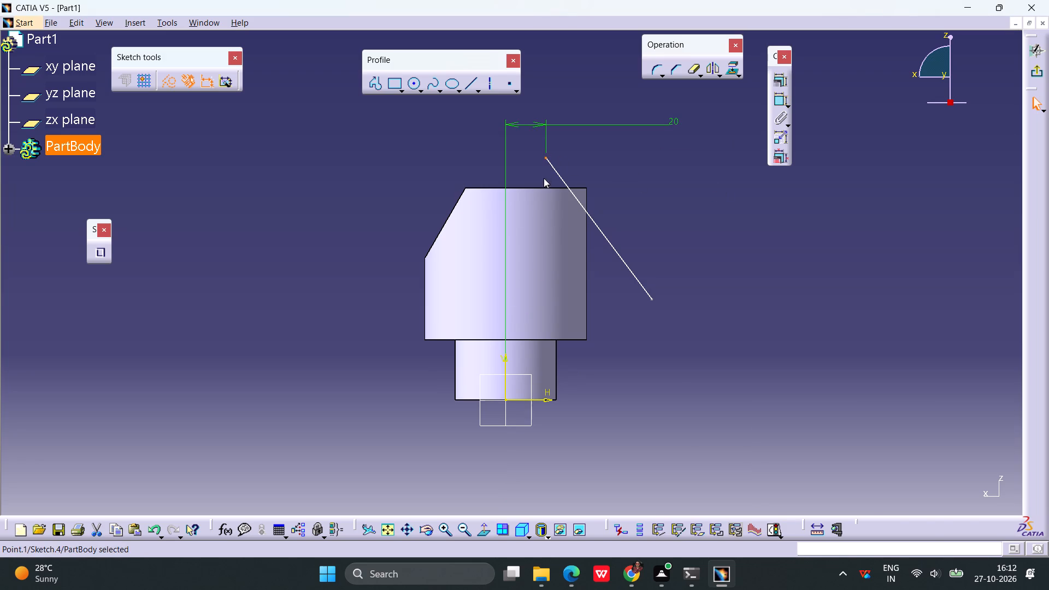
pyautogui.keyDown('ctrl'); pyautogui.click(544, 185); pyautogui.keyUp('ctrl')
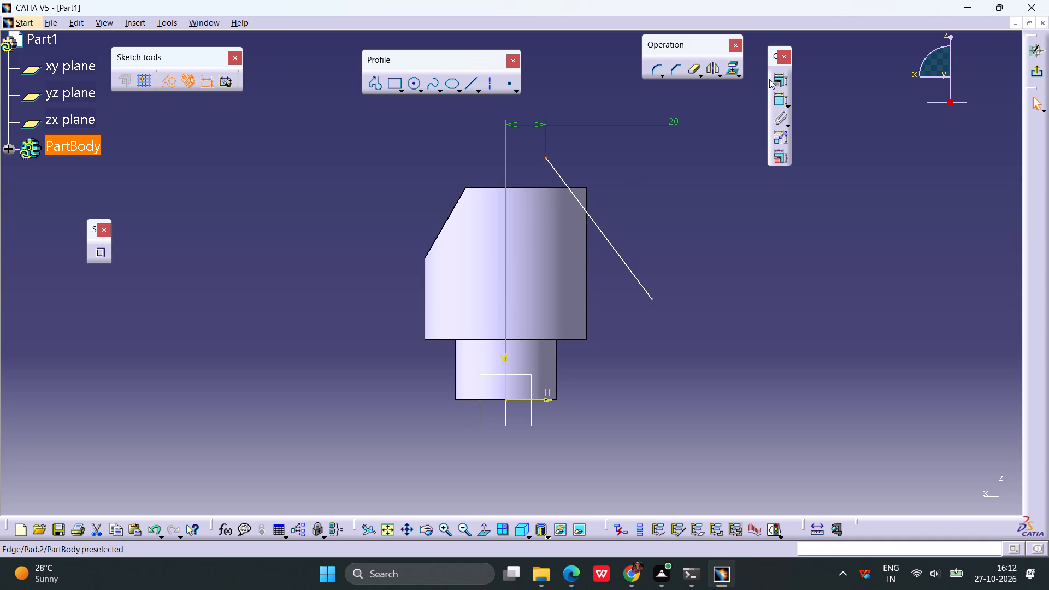
pyautogui.click(771, 80)
pyautogui.click(952, 300)
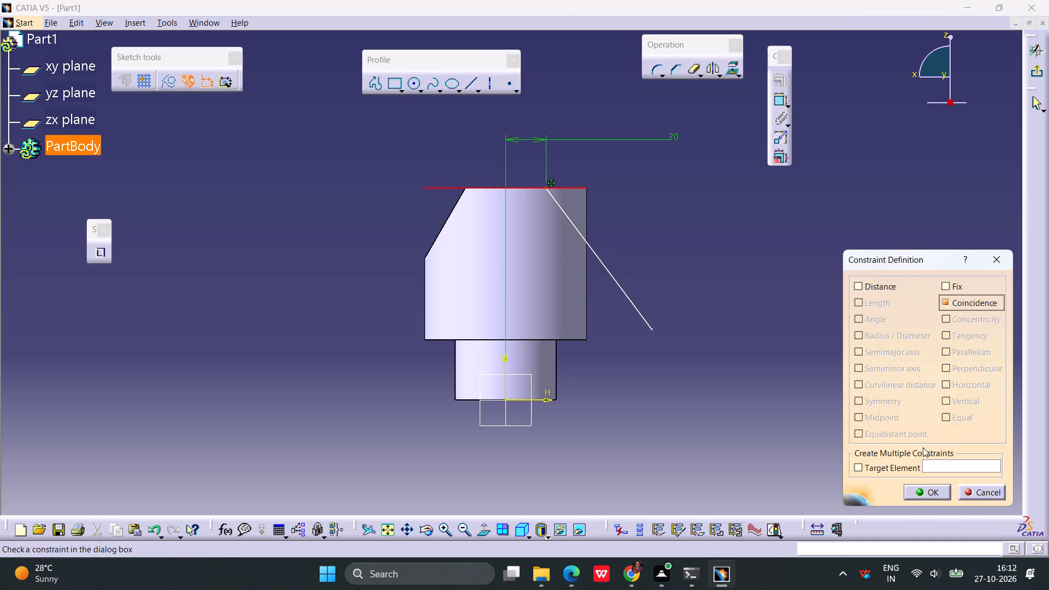
pyautogui.click(919, 492)
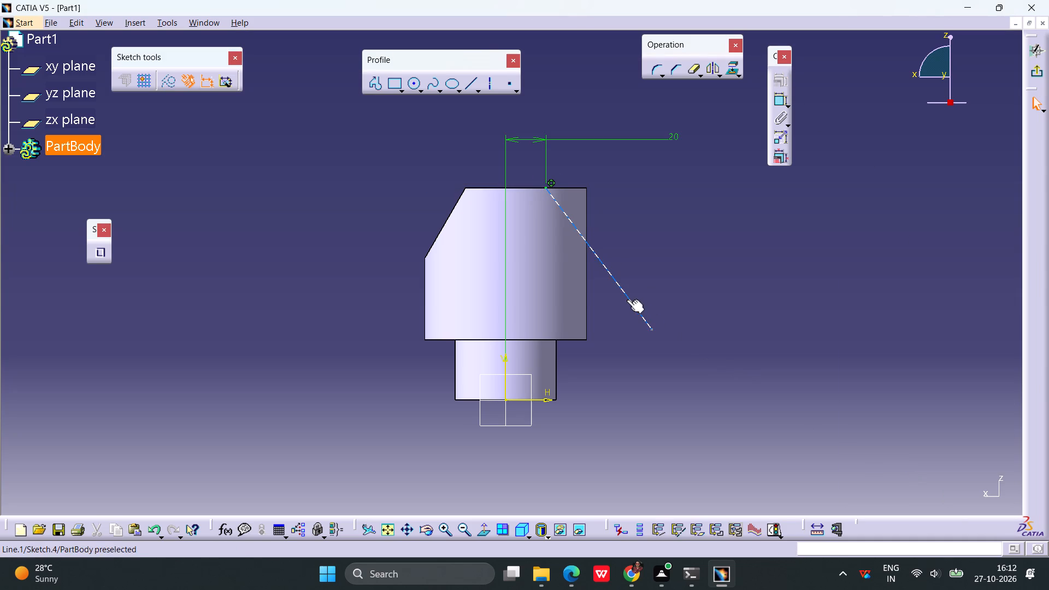
# Add an angle dimension between the slanted line and the vertical axis and set it to 30 degrees.
pyautogui.click(627, 299)
pyautogui.click(781, 100)
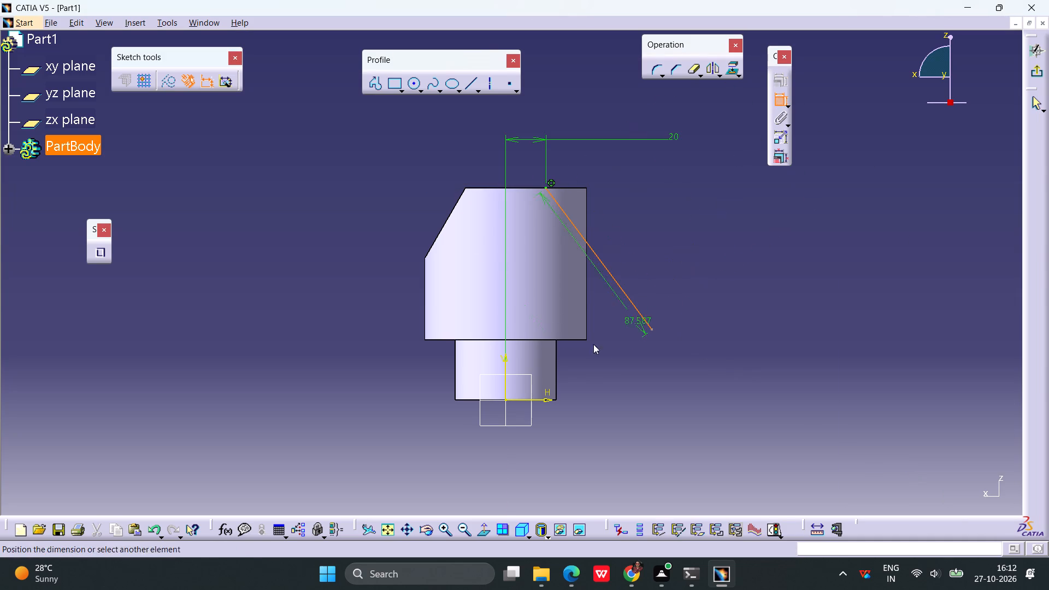
pyautogui.click(508, 373)
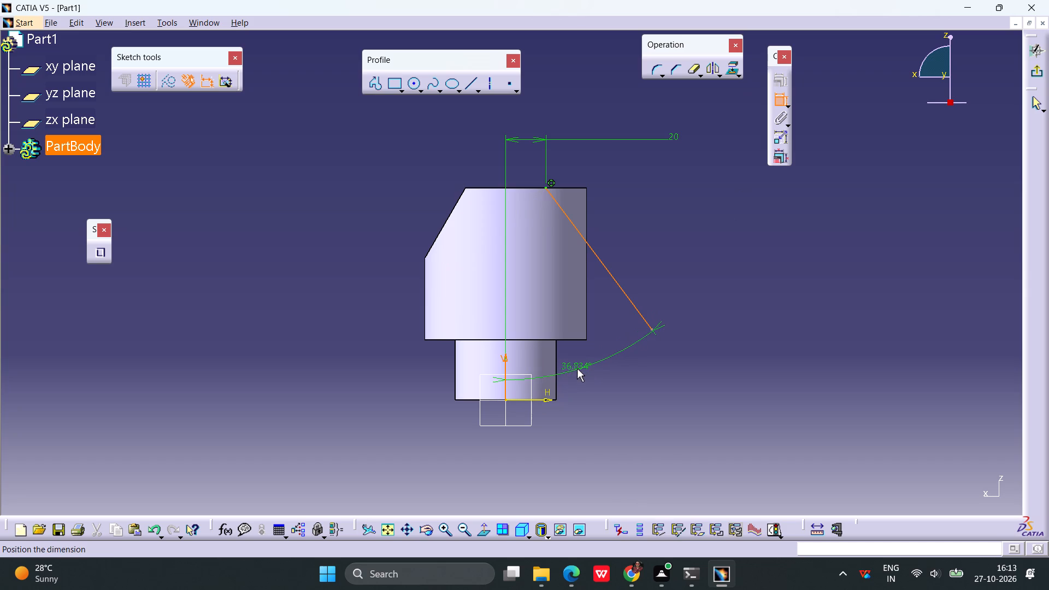
pyautogui.click(577, 369)
pyautogui.doubleClick(575, 368)
pyautogui.write('30')
pyautogui.press('Return')
pyautogui.click(683, 297)
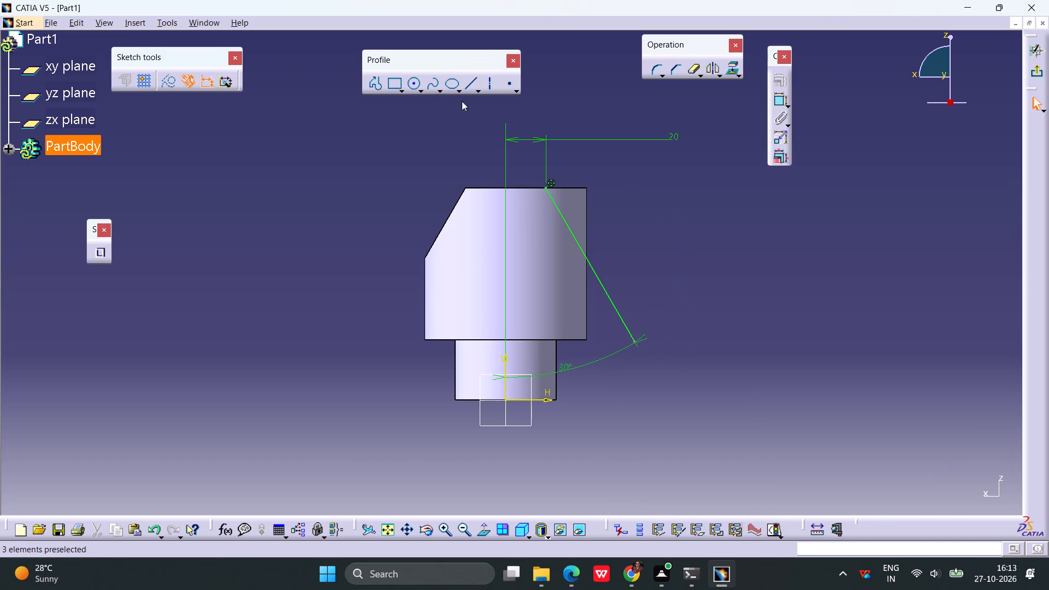
# Close the profile with a vertical line up from the slanted line's lower endpoint and a horizontal line about 44 mm long to its upper endpoint.
pyautogui.click(372, 86)
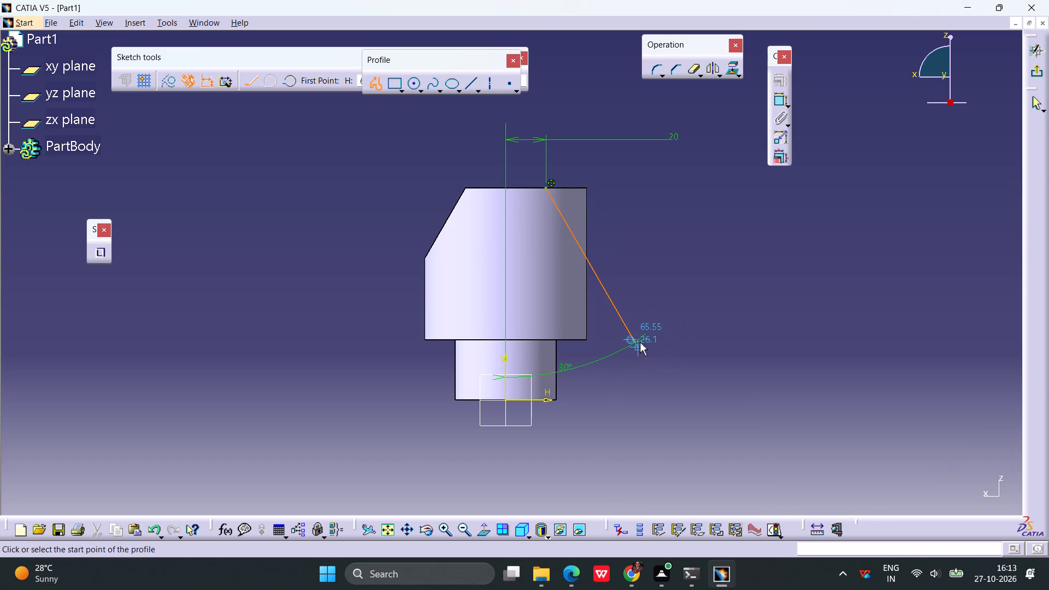
pyautogui.click(634, 343)
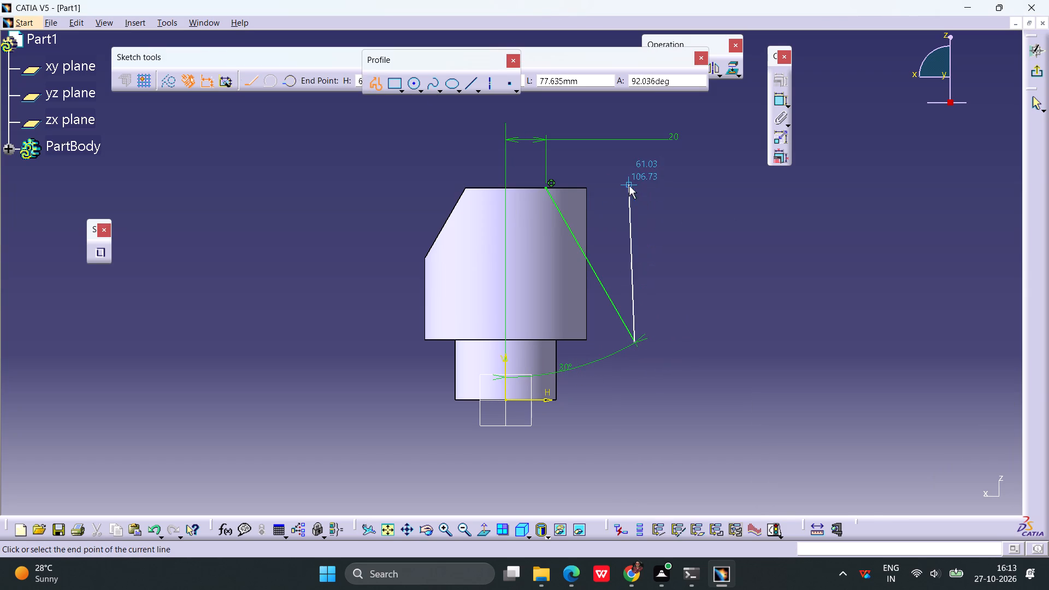
pyautogui.click(632, 188)
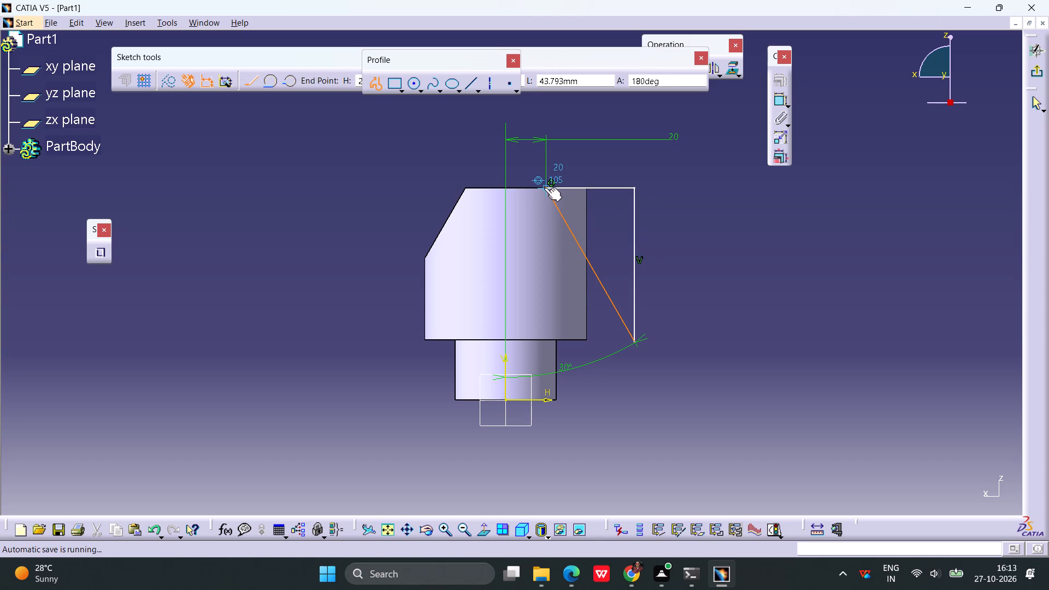
pyautogui.click(544, 187)
pyautogui.press('Escape')
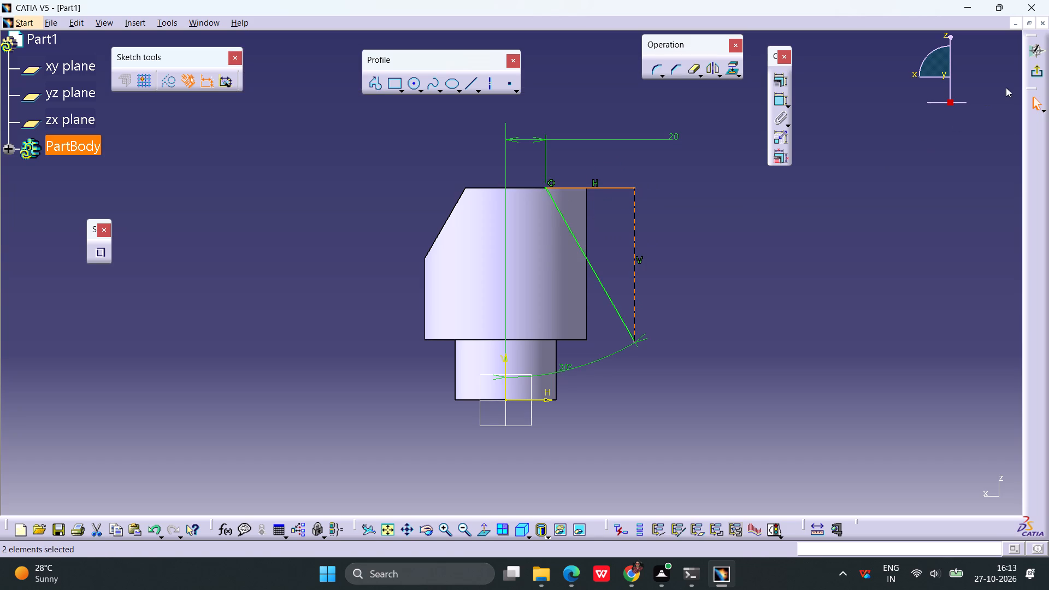
# Exit the sketch and cut a pocket from the triangular profile, 75 mm deep with mirrored extent.
pyautogui.click(1039, 71)
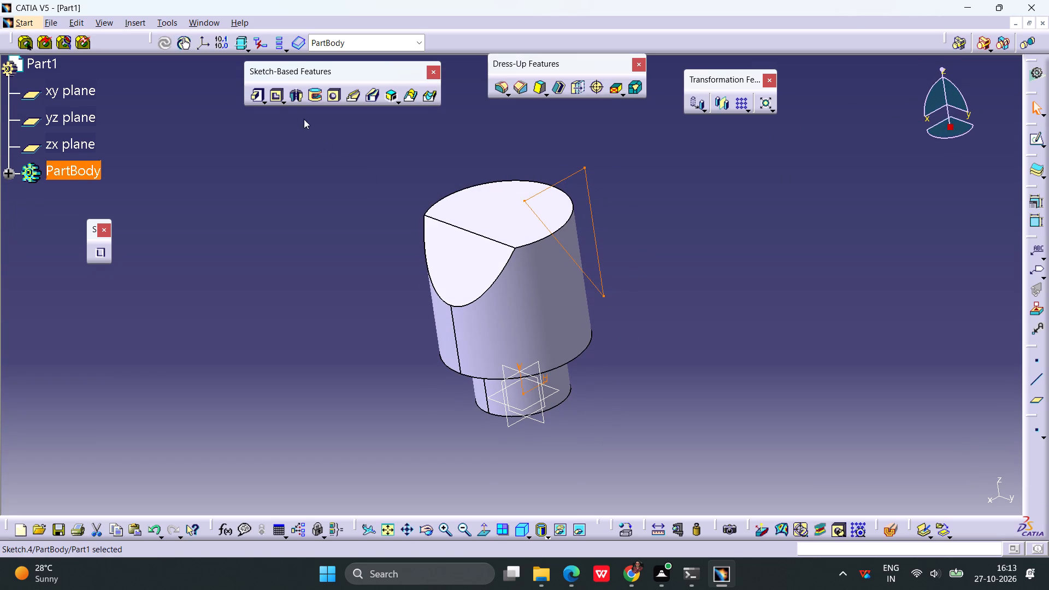
pyautogui.click(274, 98)
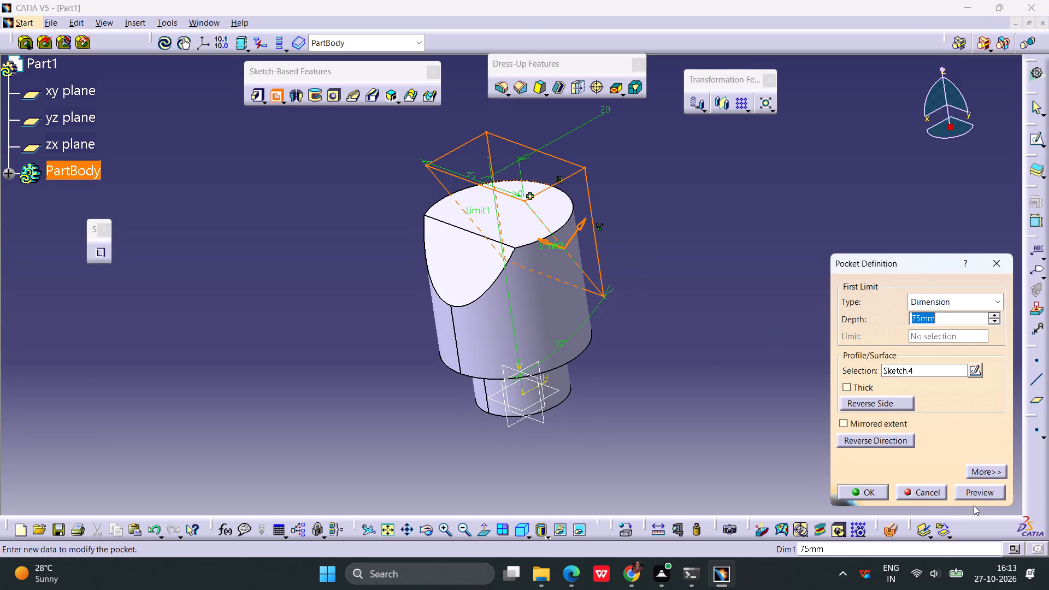
pyautogui.click(979, 490)
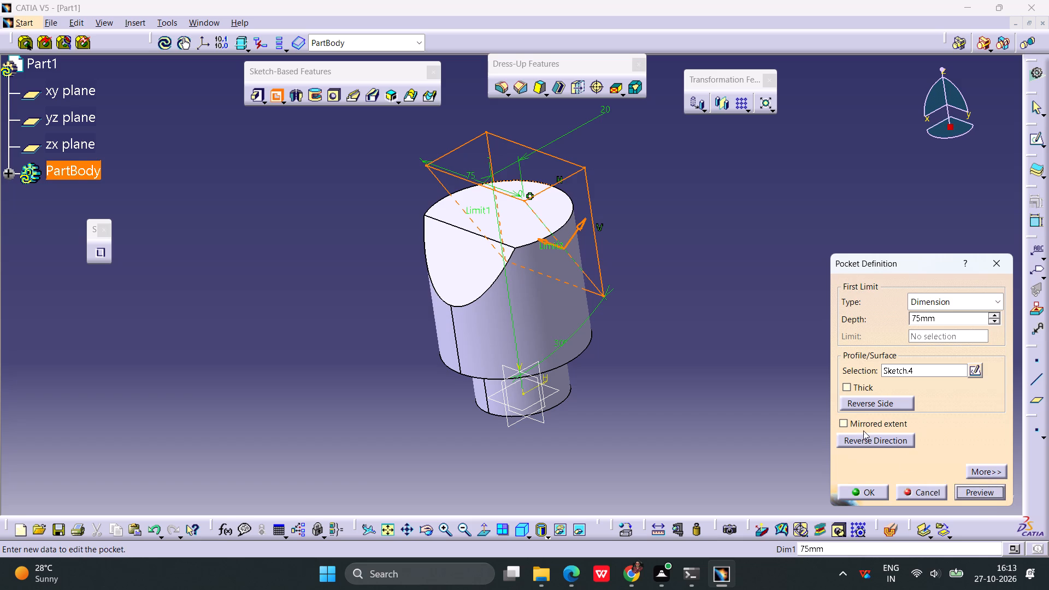
pyautogui.click(840, 424)
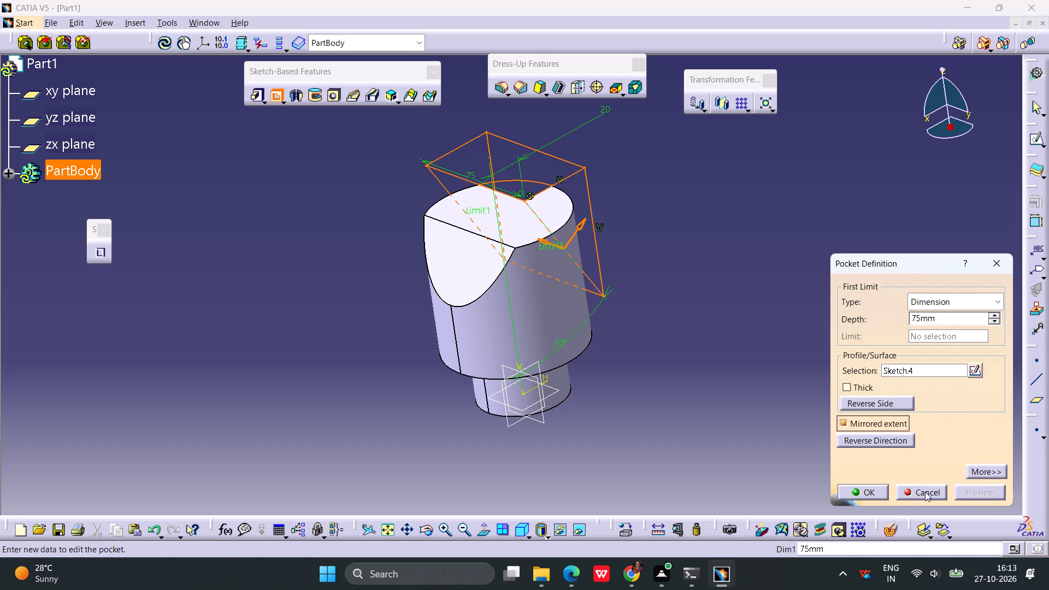
pyautogui.click(985, 493)
pyautogui.click(867, 490)
pyautogui.click(753, 373)
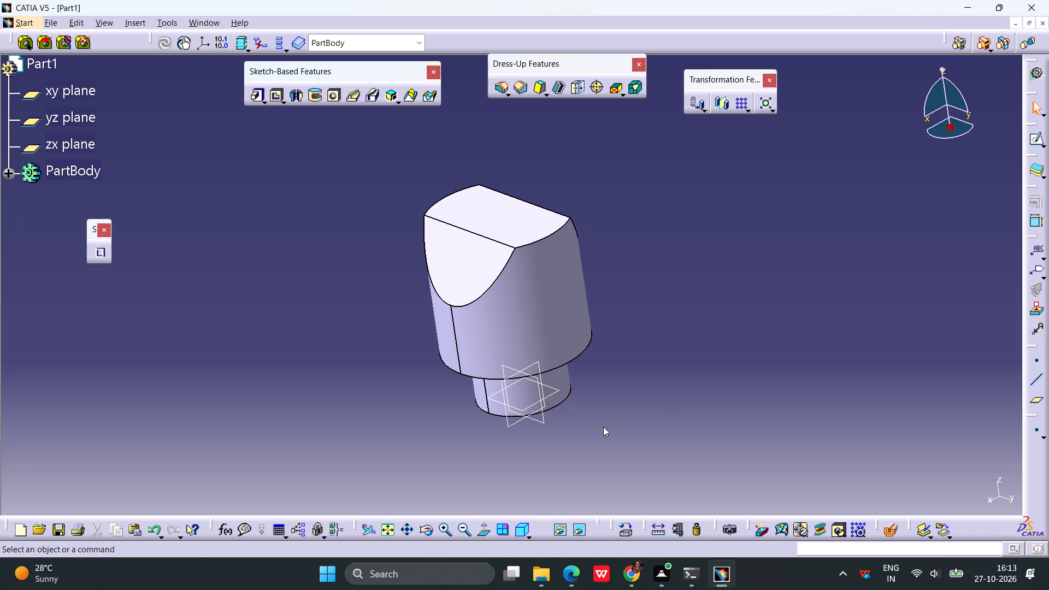
# Start a sketch on the yz plane, draw a line about 66 mm long crossing the part's top edge, and constrain it vertical.
pyautogui.click(541, 418)
pyautogui.click(1032, 139)
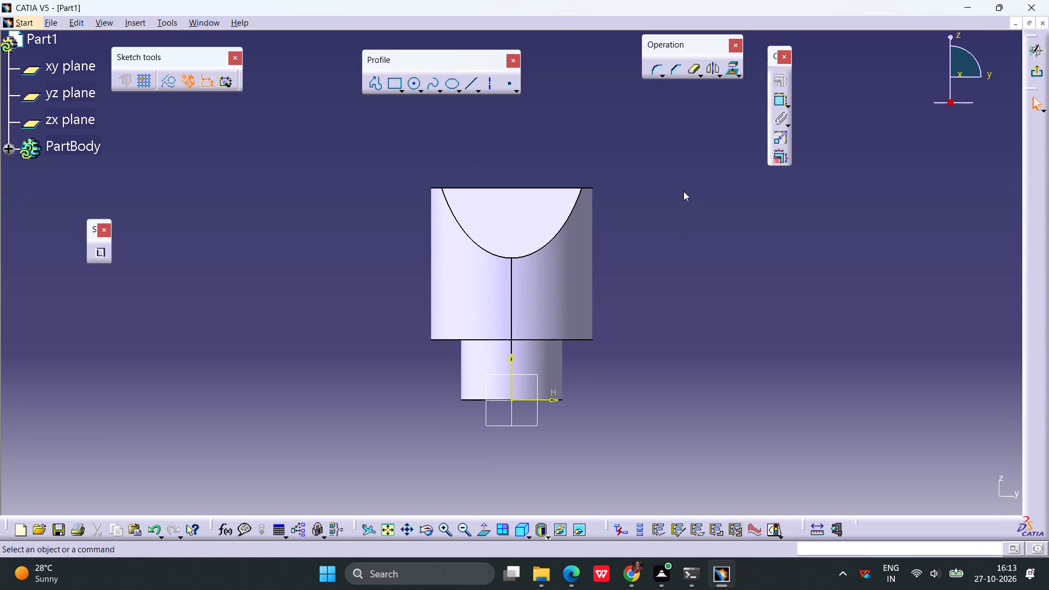
pyautogui.click(463, 87)
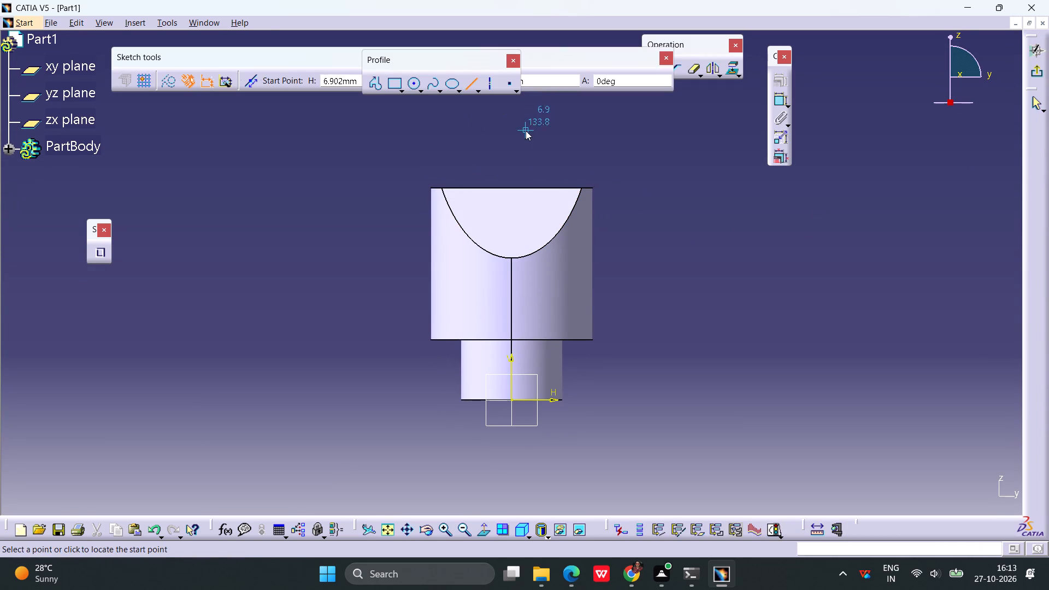
pyautogui.click(558, 130)
pyautogui.click(553, 265)
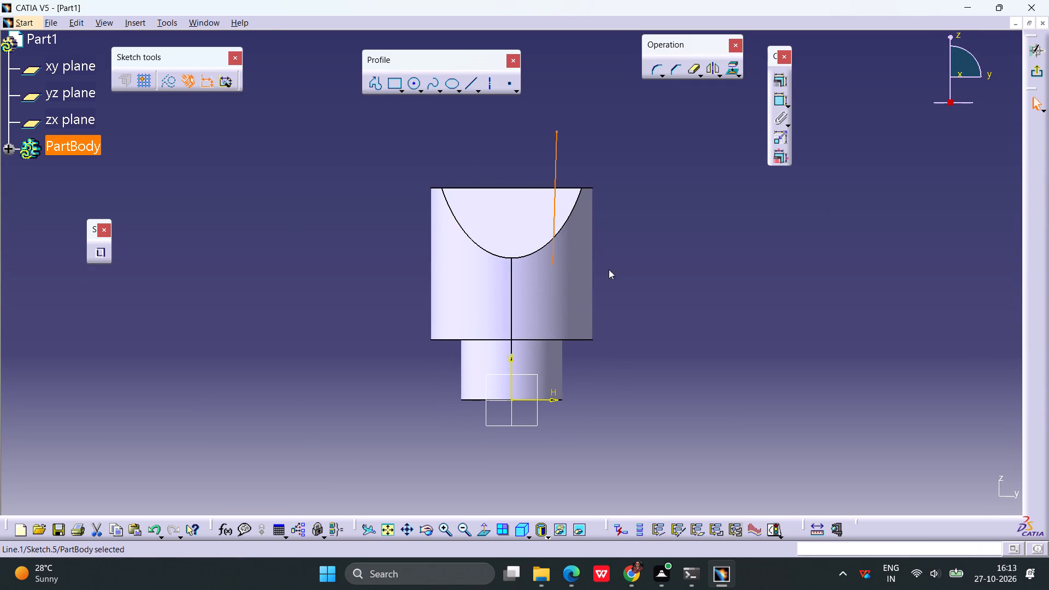
pyautogui.click(775, 82)
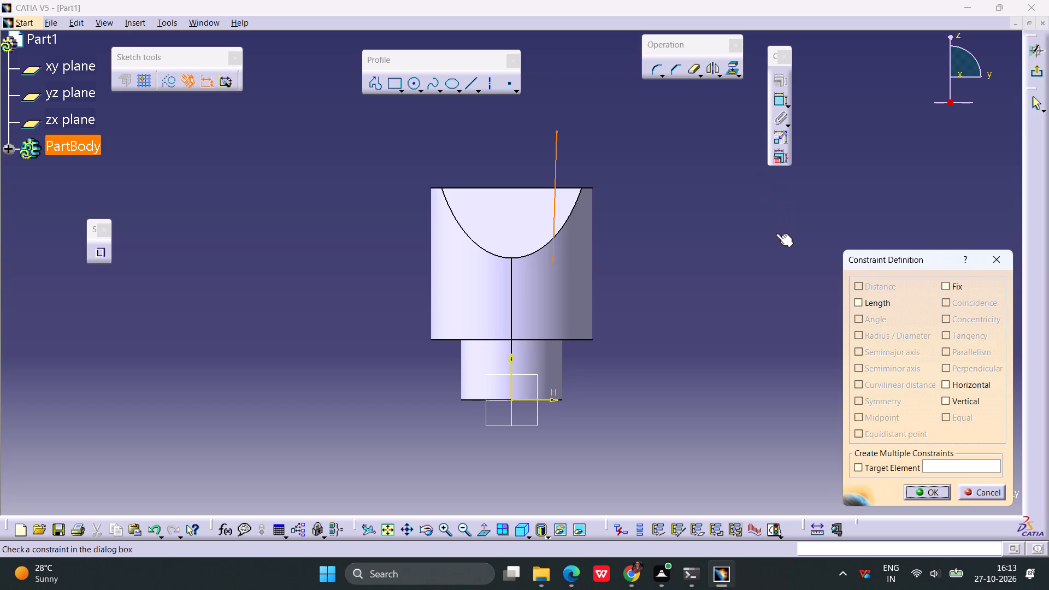
pyautogui.click(971, 404)
pyautogui.click(939, 497)
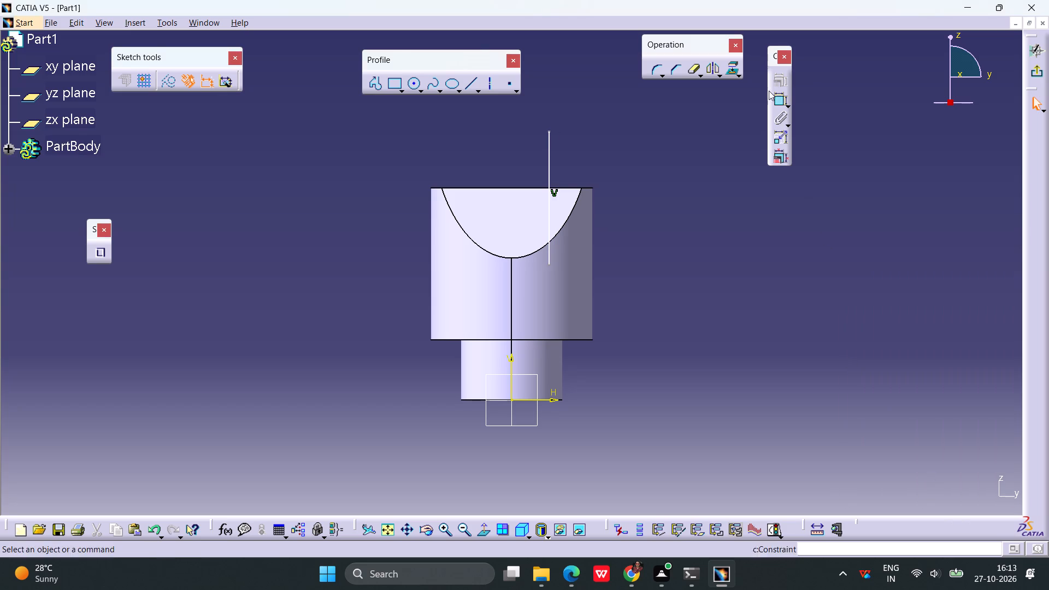
# Dimension the vertical line from the vertical axis and set the distance to 20 mm.
pyautogui.click(778, 98)
pyautogui.click(548, 166)
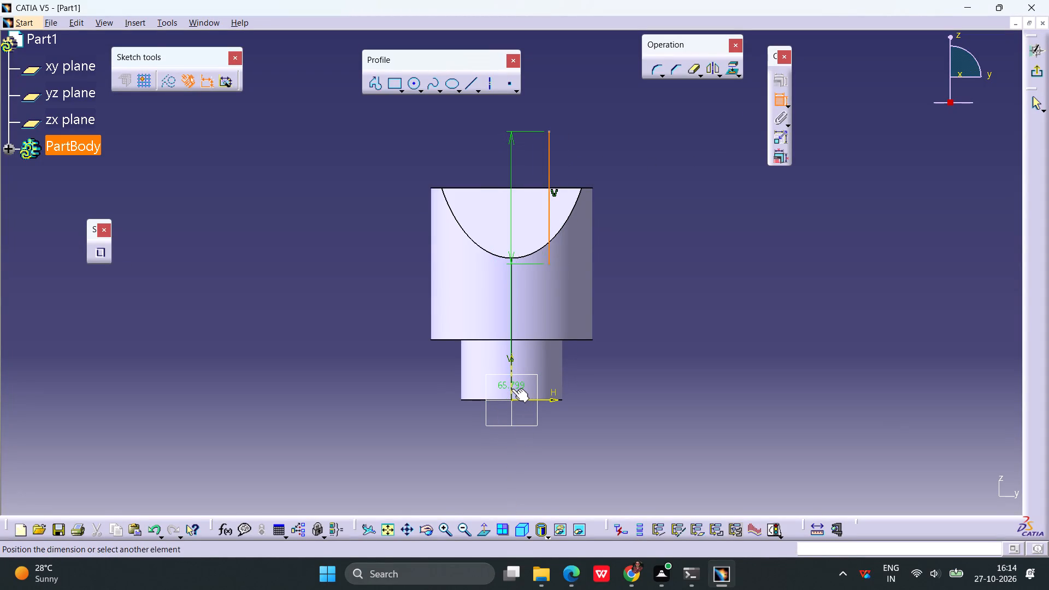
pyautogui.click(511, 388)
pyautogui.click(529, 163)
pyautogui.doubleClick(529, 159)
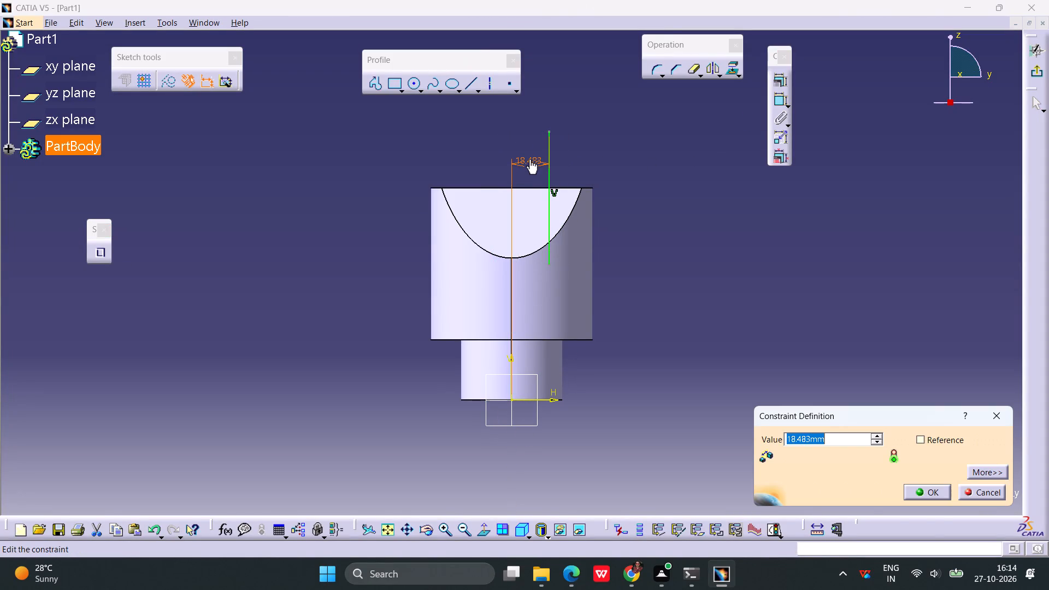
pyautogui.write('20')
pyautogui.press('Return')
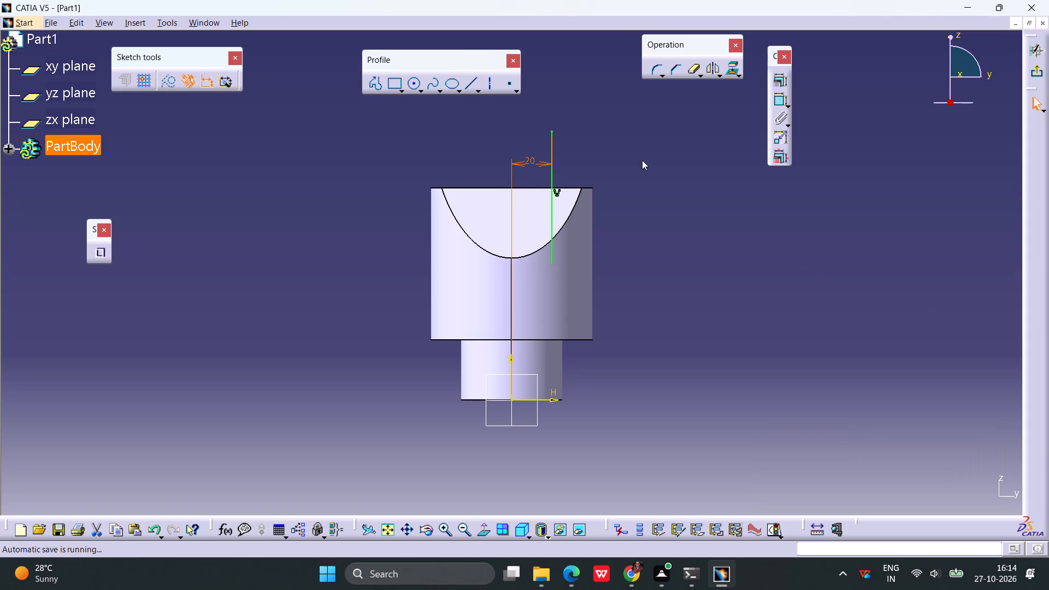
# Constrain the vertical line's upper endpoint coincident with the part's top edge.
pyautogui.click(553, 130)
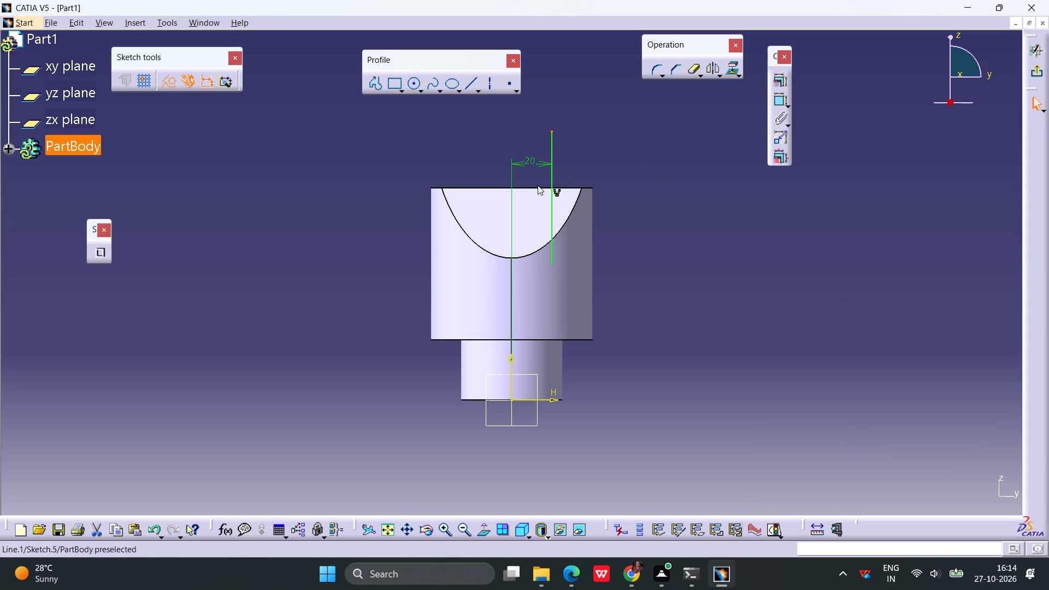
pyautogui.keyDown('ctrl'); pyautogui.click(538, 190); pyautogui.keyUp('ctrl')
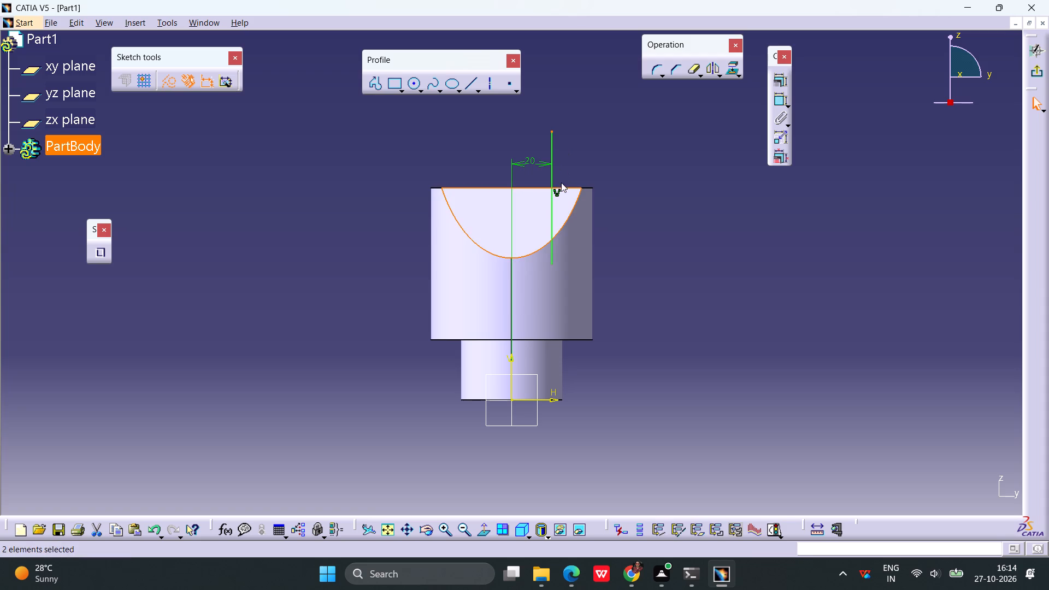
pyautogui.click(625, 202)
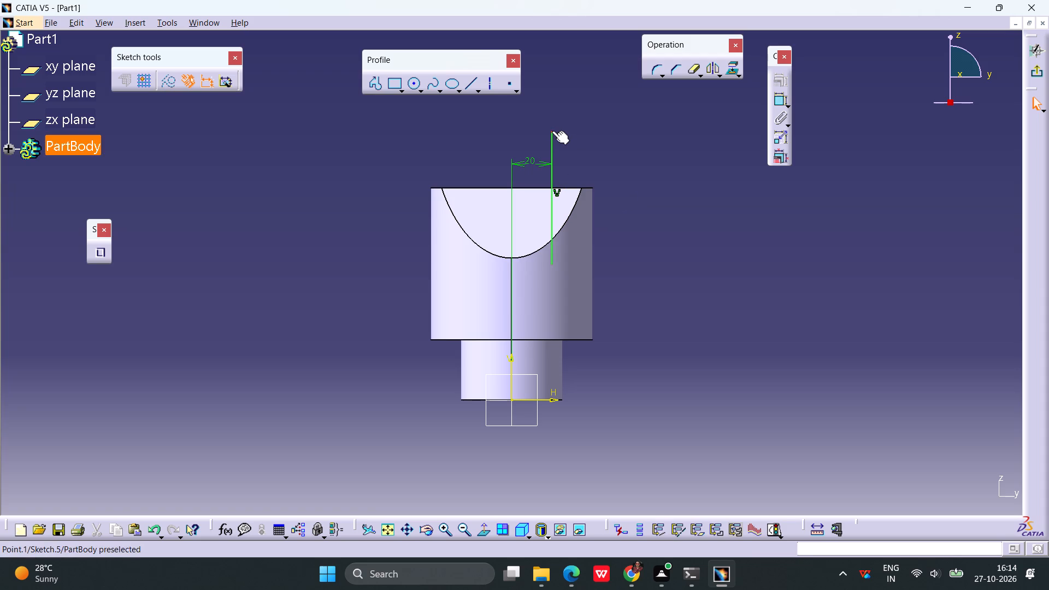
pyautogui.click(552, 131)
pyautogui.keyDown('ctrl'); pyautogui.click(586, 189); pyautogui.keyUp('ctrl')
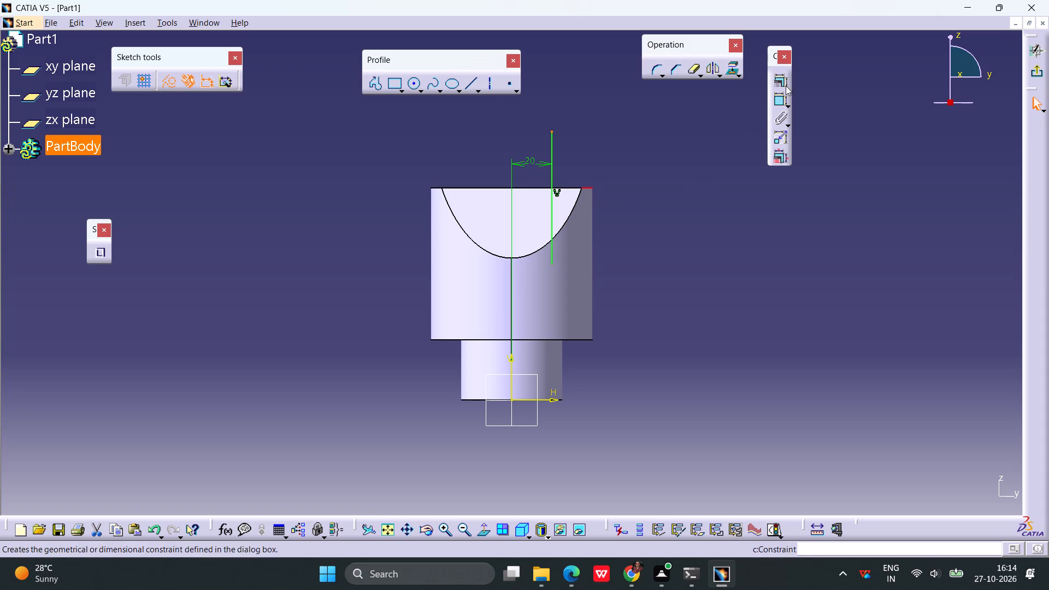
pyautogui.click(781, 85)
pyautogui.click(959, 302)
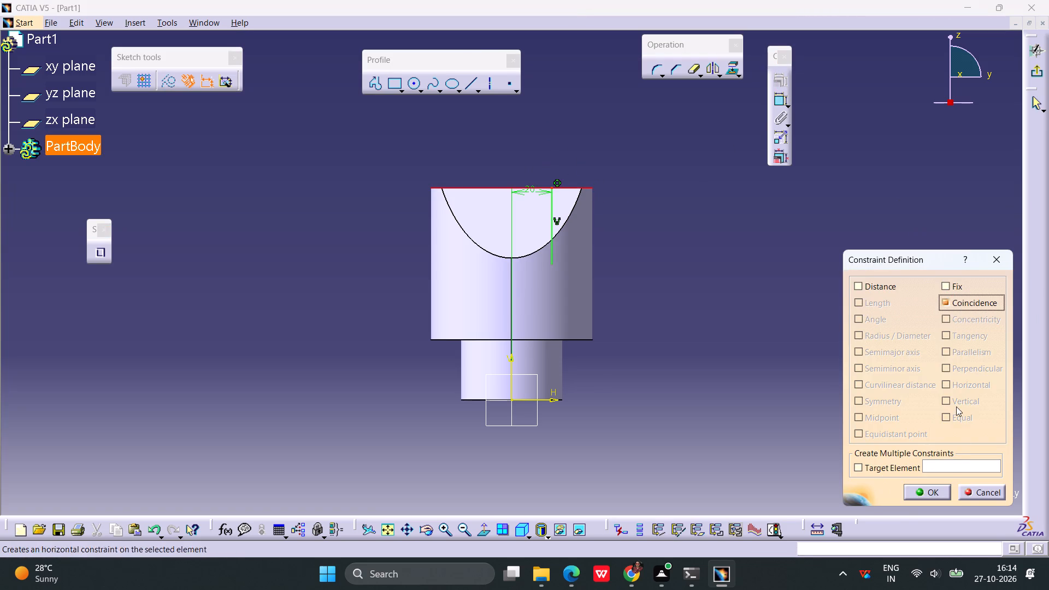
pyautogui.click(939, 487)
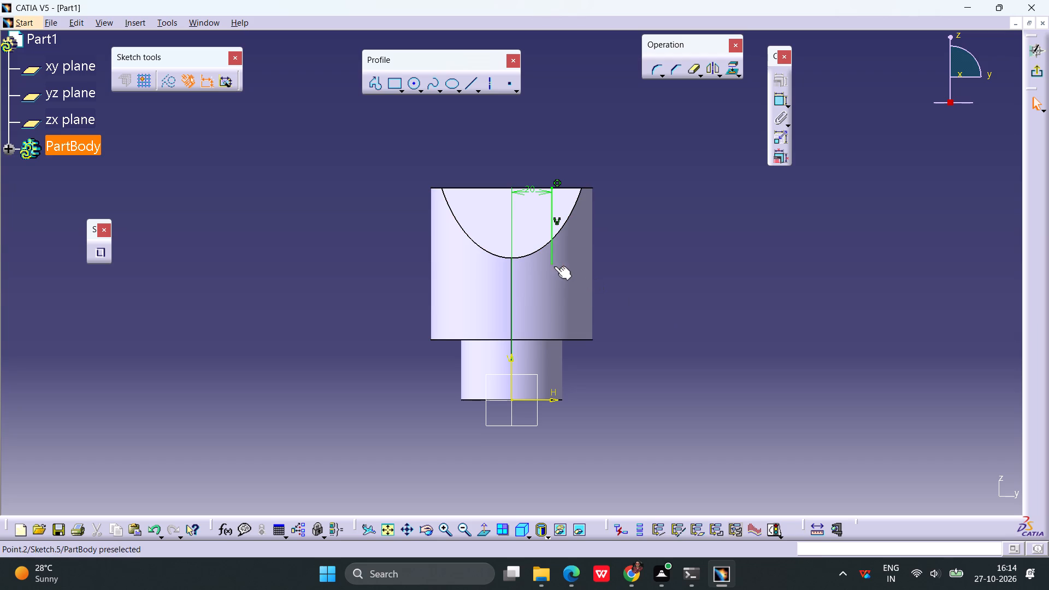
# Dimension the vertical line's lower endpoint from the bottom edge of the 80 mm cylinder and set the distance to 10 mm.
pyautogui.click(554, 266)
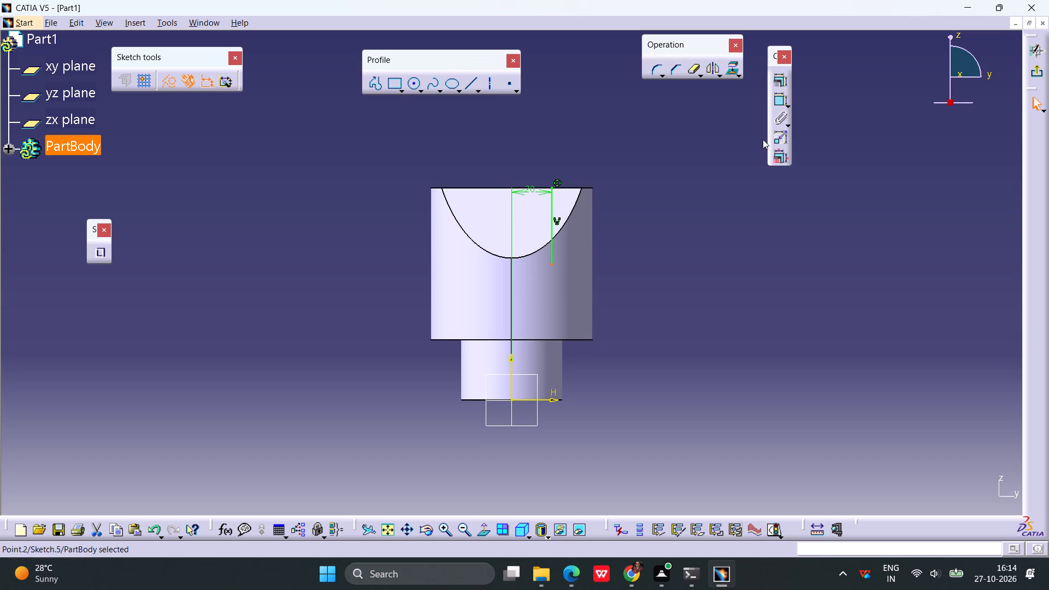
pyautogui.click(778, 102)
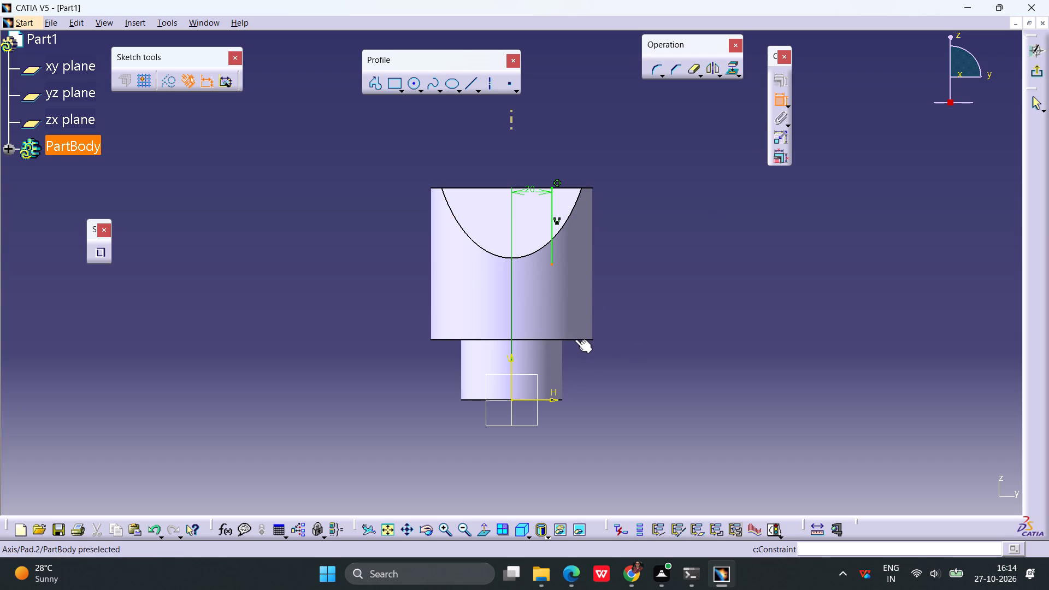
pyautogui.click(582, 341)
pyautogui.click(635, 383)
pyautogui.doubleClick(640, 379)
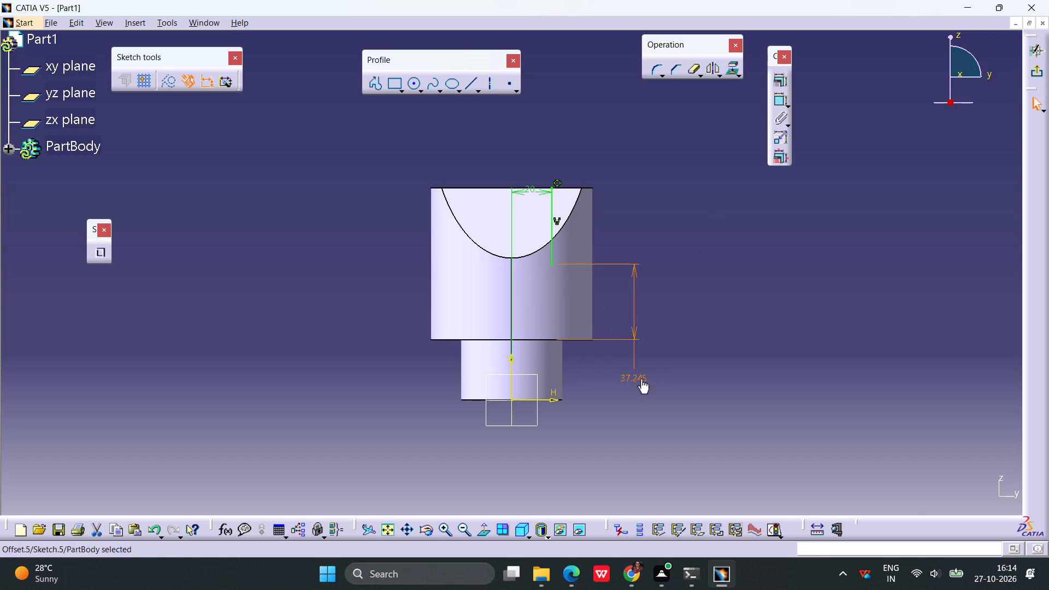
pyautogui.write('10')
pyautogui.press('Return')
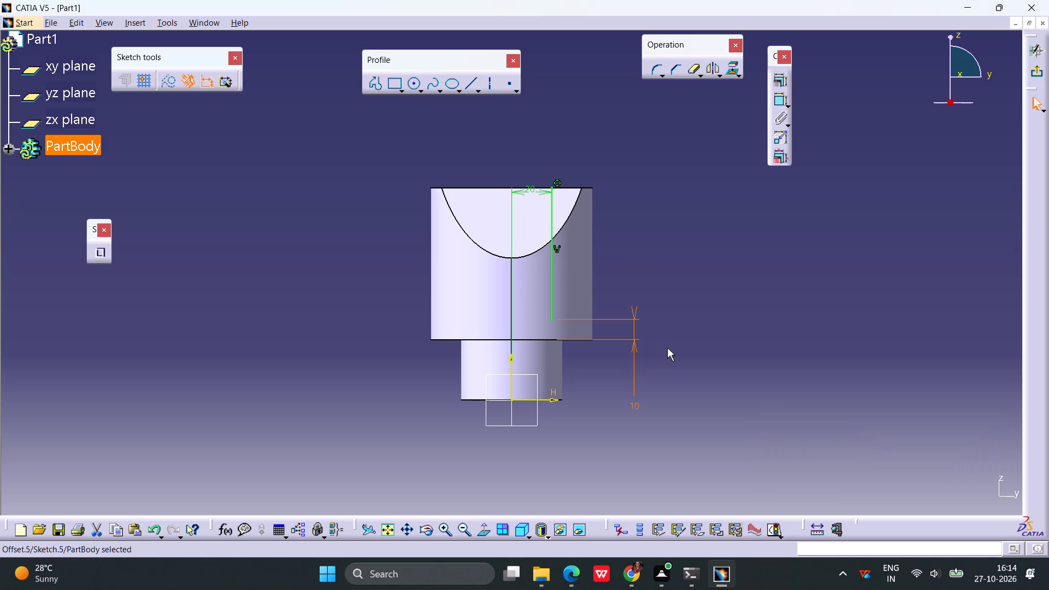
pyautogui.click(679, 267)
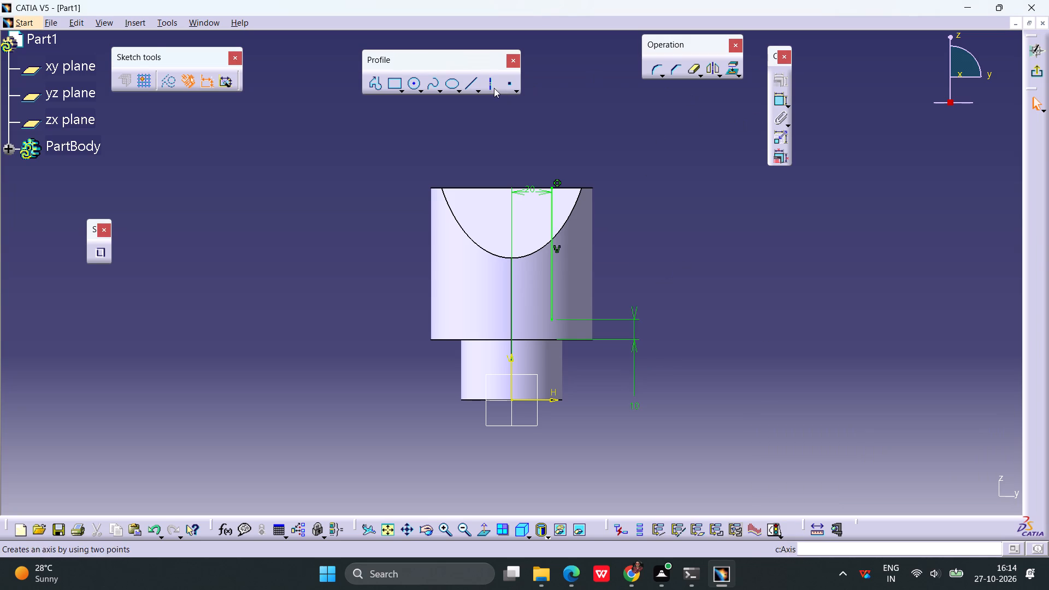
# Close a rectangular profile on the vertical line, extending about 34 mm outward past the cylinder's side, using the Profile tool.
pyautogui.click(478, 88)
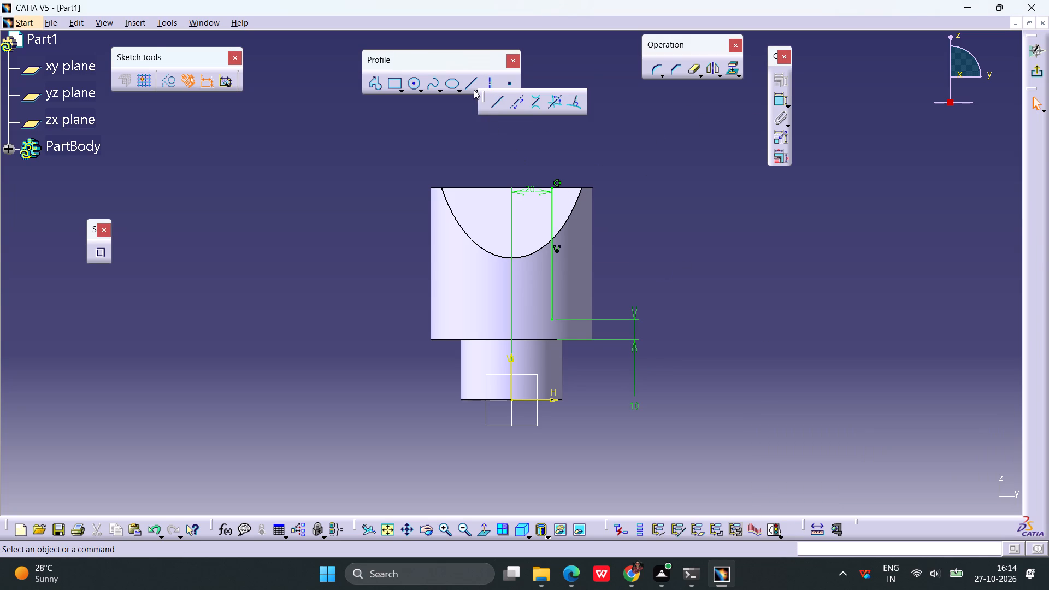
pyautogui.click(472, 84)
pyautogui.click(375, 81)
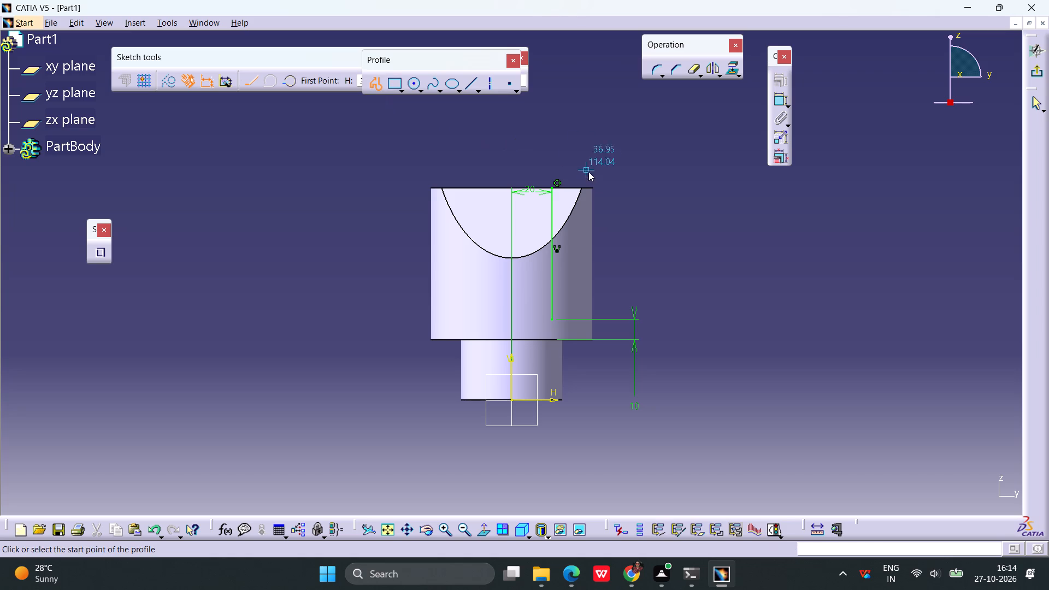
pyautogui.click(553, 189)
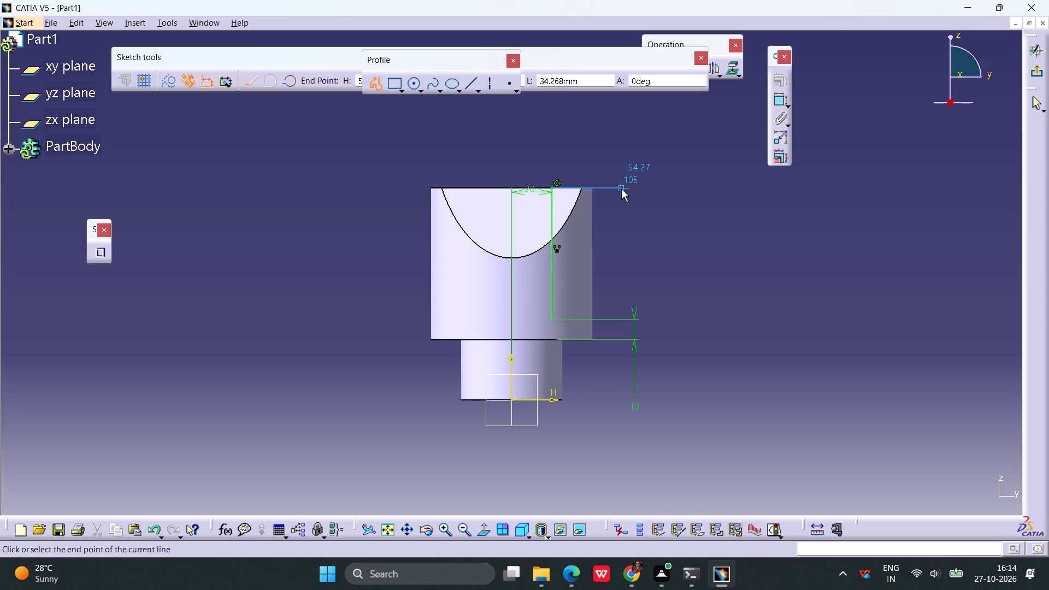
pyautogui.click(621, 189)
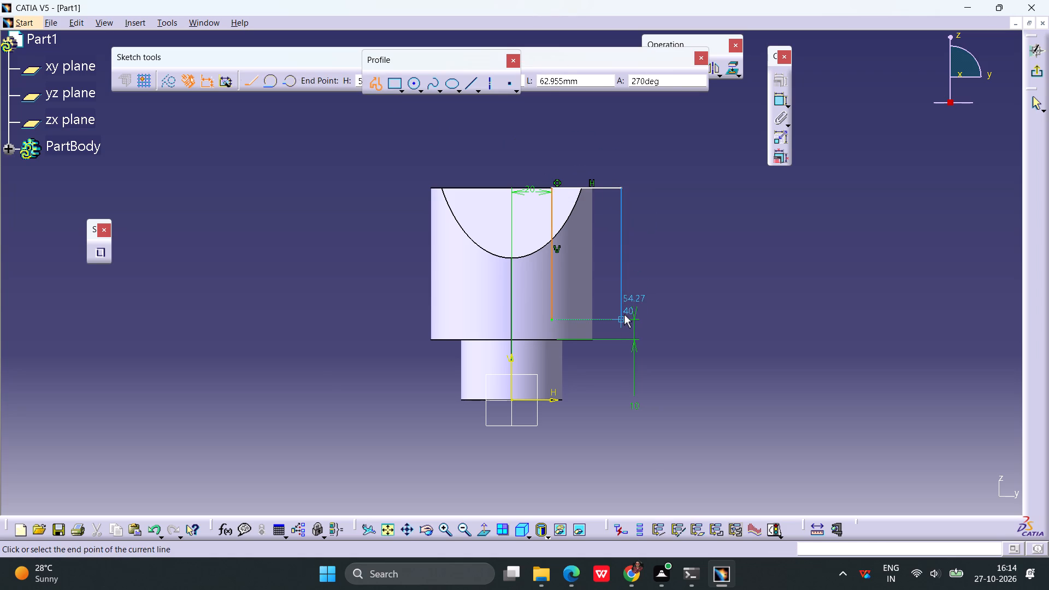
pyautogui.click(621, 320)
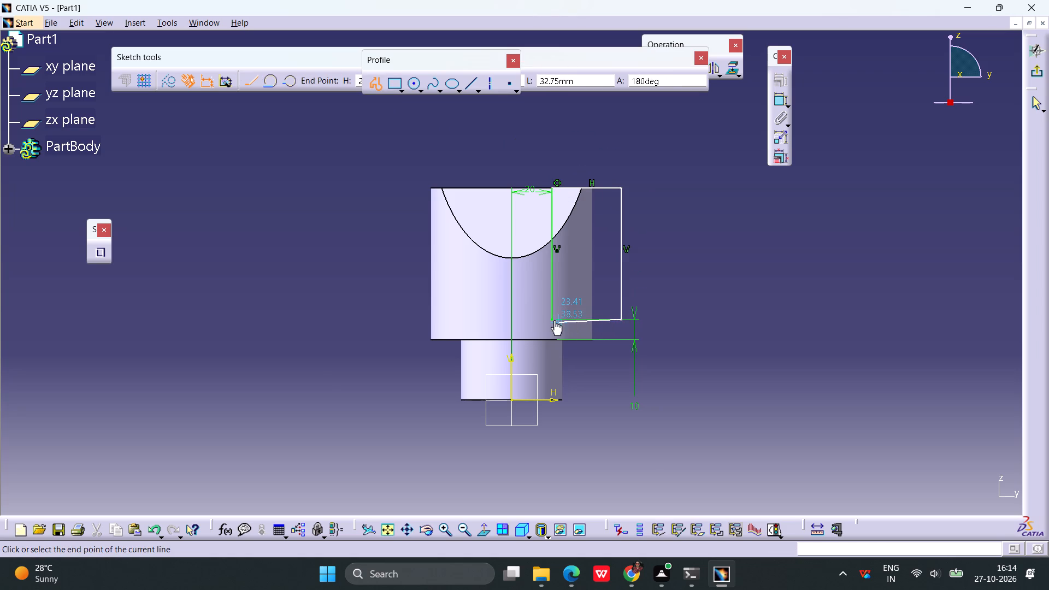
pyautogui.click(552, 320)
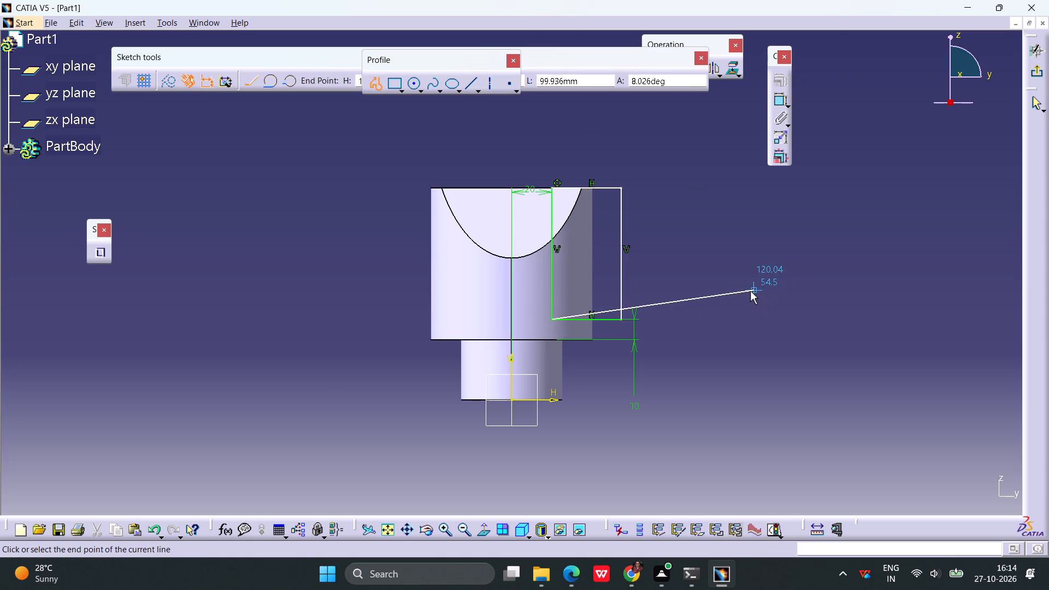
pyautogui.press('Escape')
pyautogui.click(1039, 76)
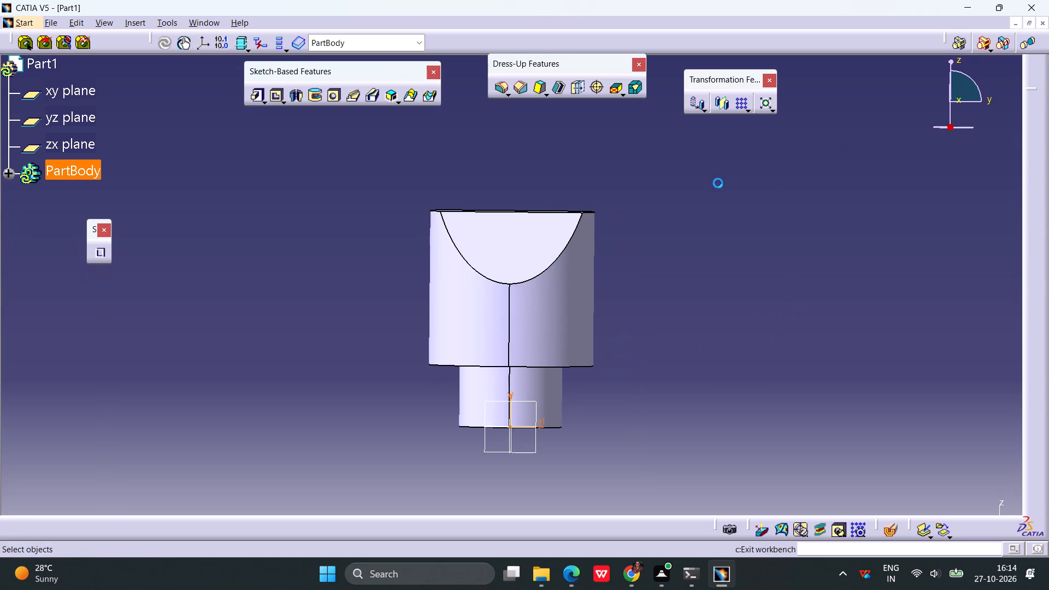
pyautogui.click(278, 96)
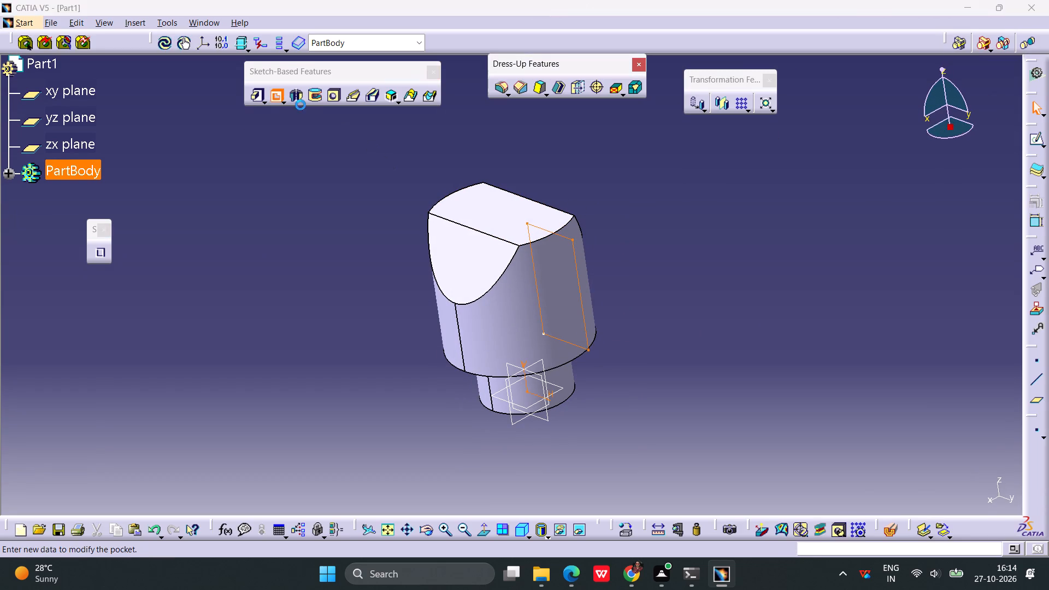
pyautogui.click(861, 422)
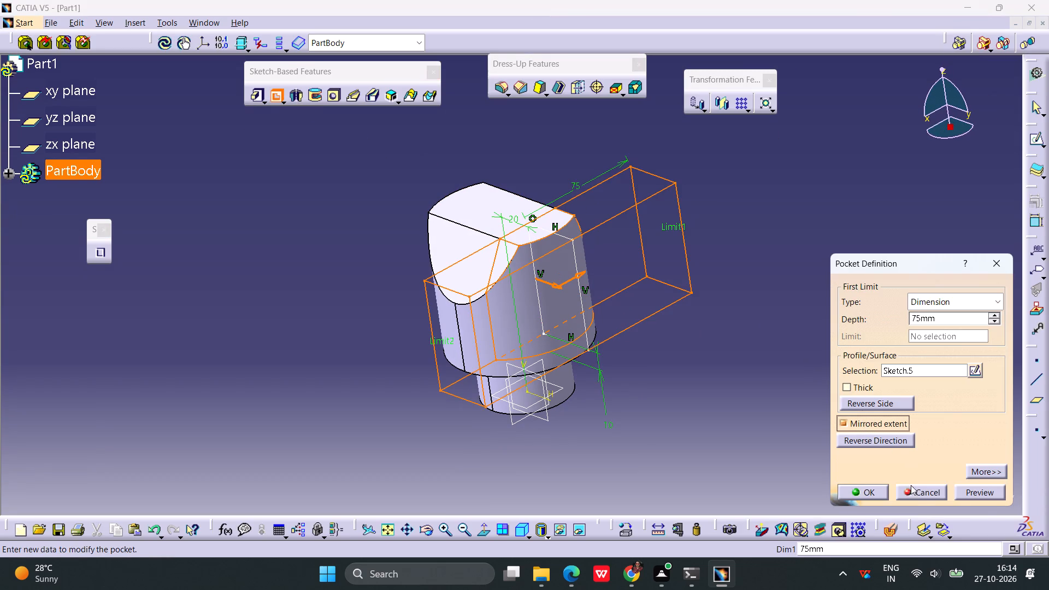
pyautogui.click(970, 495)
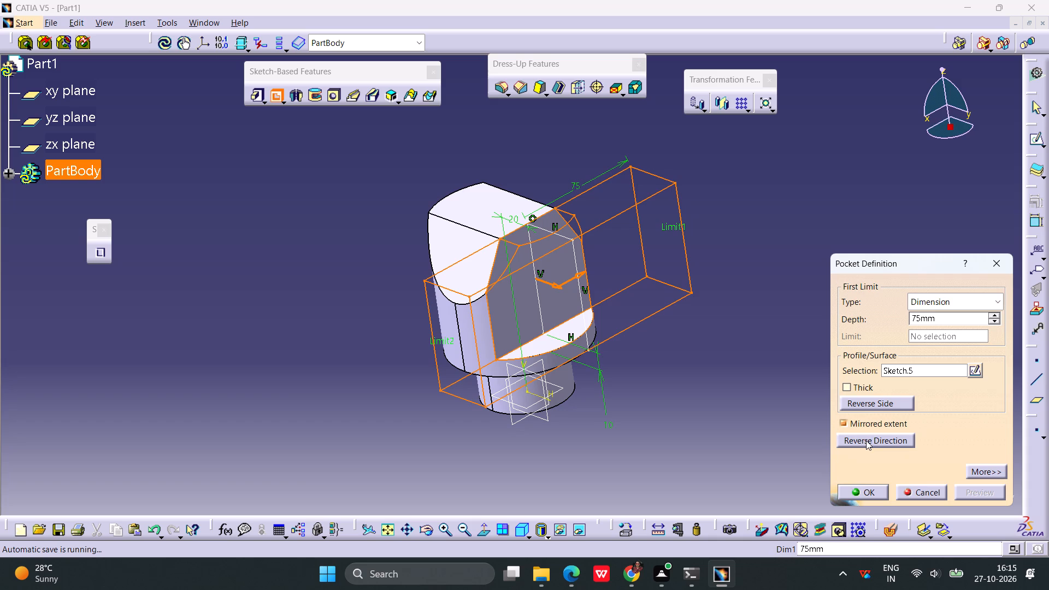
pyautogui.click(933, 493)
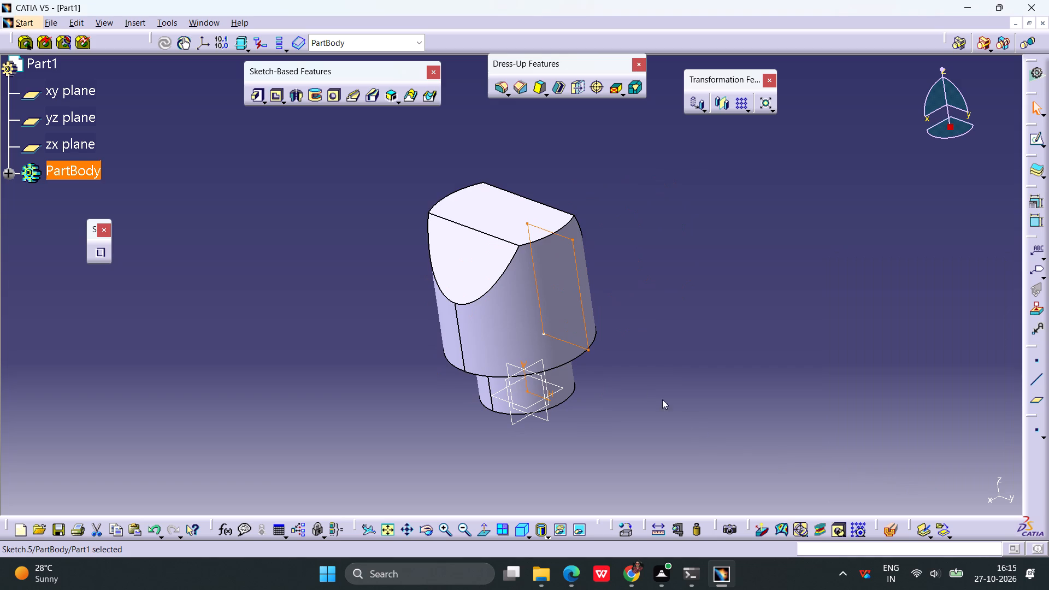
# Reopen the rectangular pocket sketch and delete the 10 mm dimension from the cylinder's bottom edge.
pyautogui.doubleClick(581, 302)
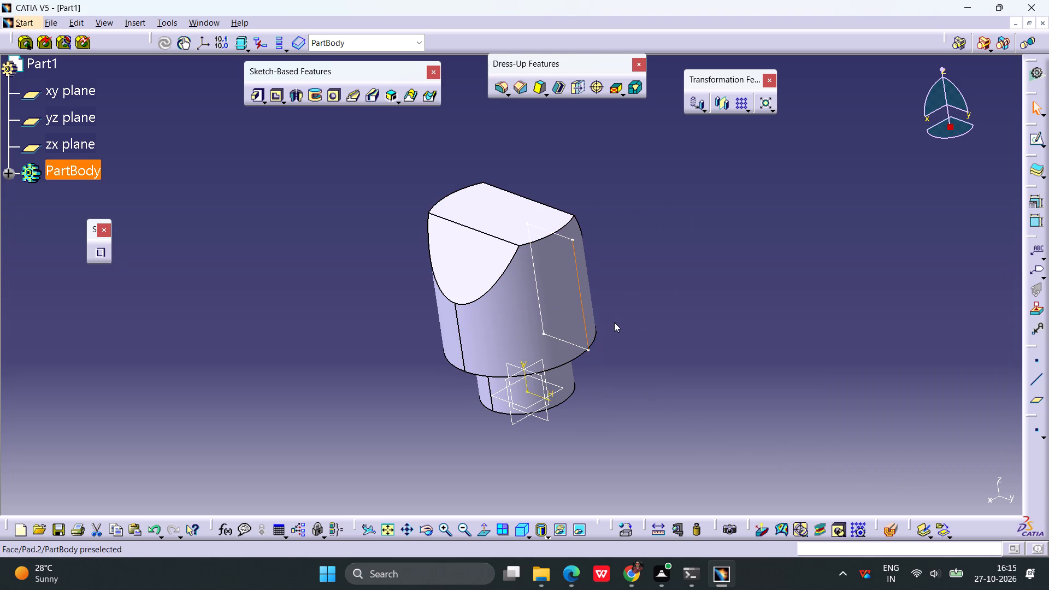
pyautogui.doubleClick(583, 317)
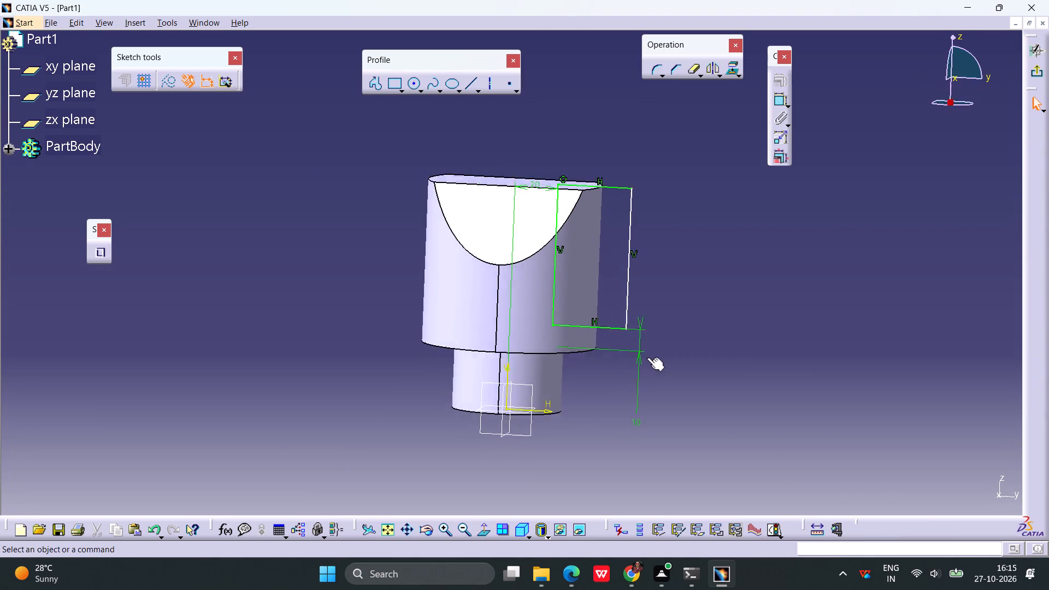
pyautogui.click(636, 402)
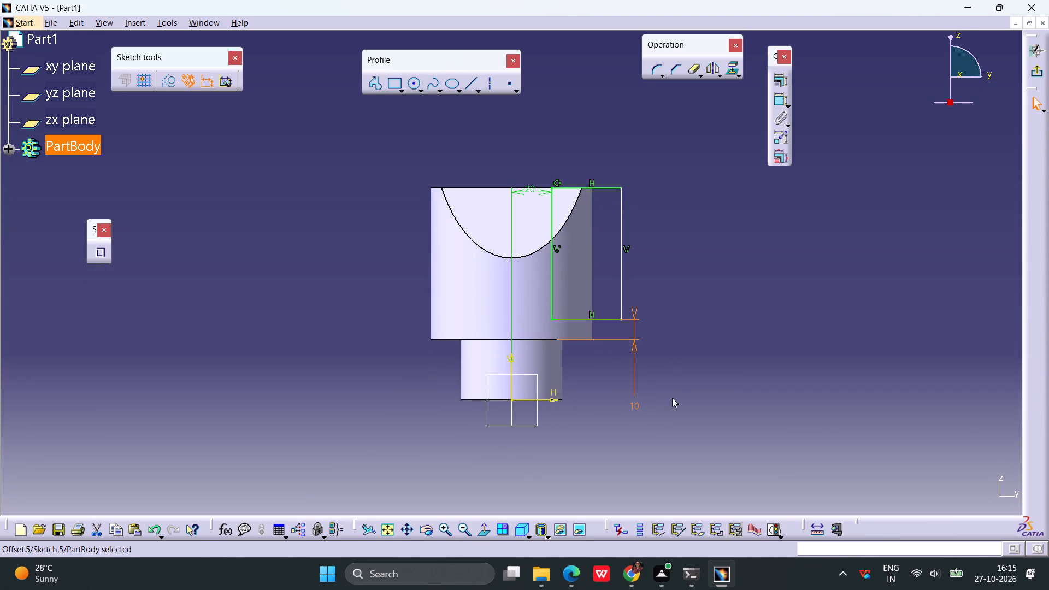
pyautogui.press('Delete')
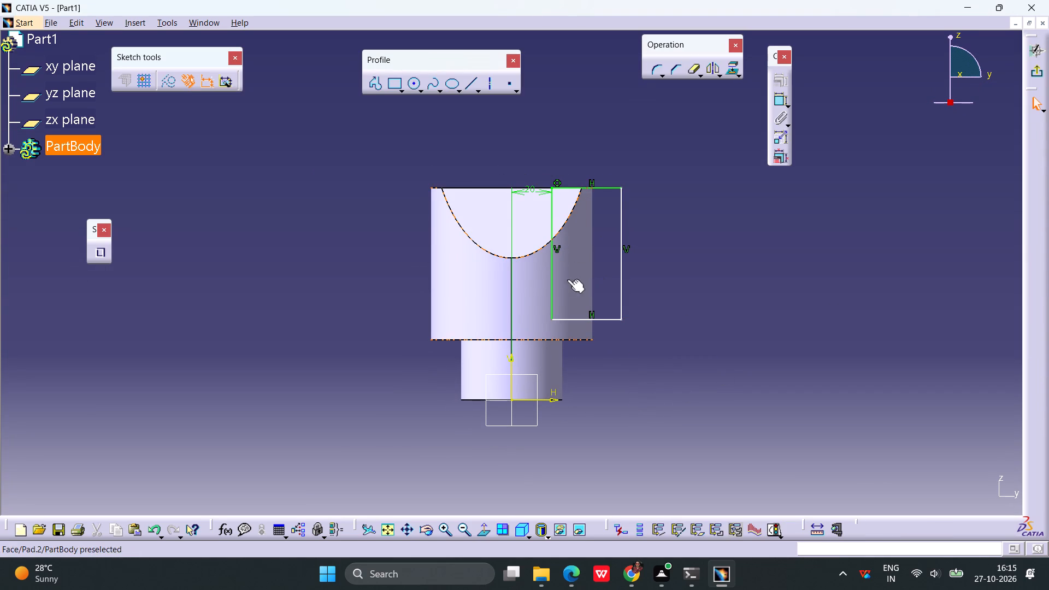
# Dimension the length of the rectangle's inner vertical line and set it to 38 mm.
pyautogui.click(551, 271)
pyautogui.click(780, 104)
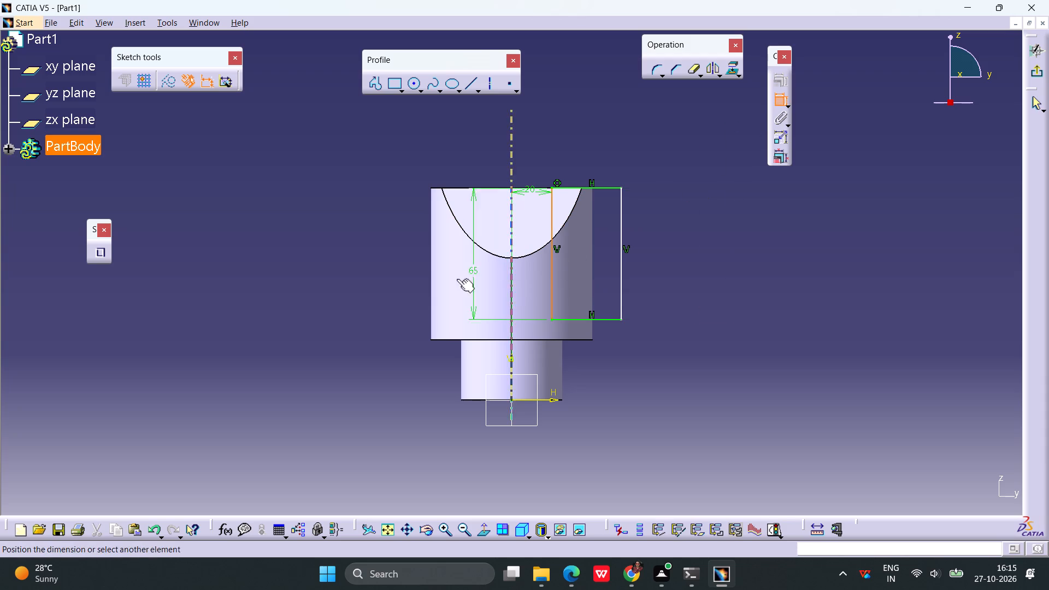
pyautogui.click(375, 288)
pyautogui.doubleClick(376, 284)
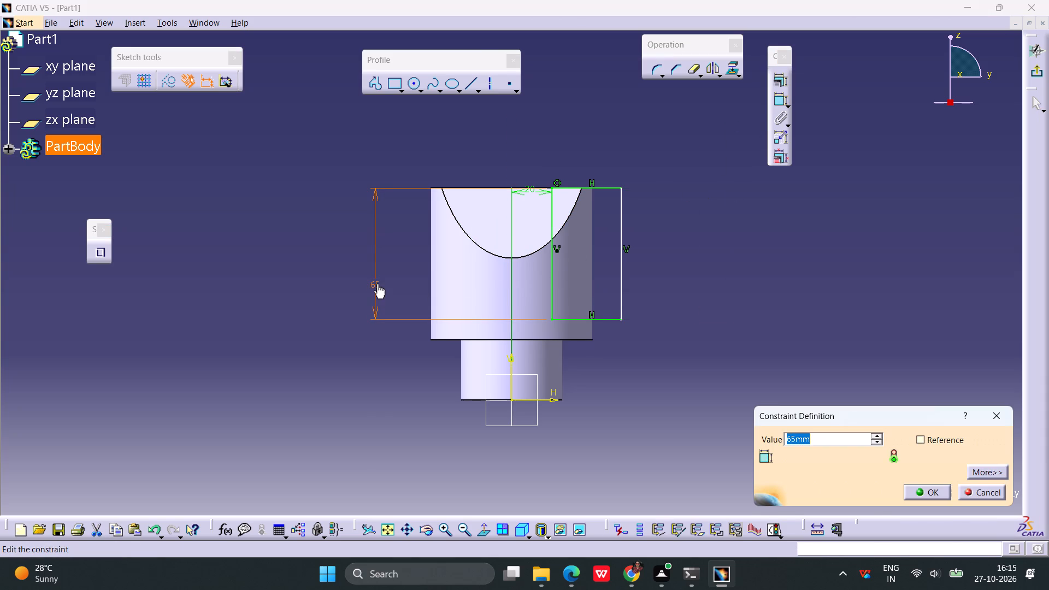
pyautogui.write('38')
pyautogui.press('Return')
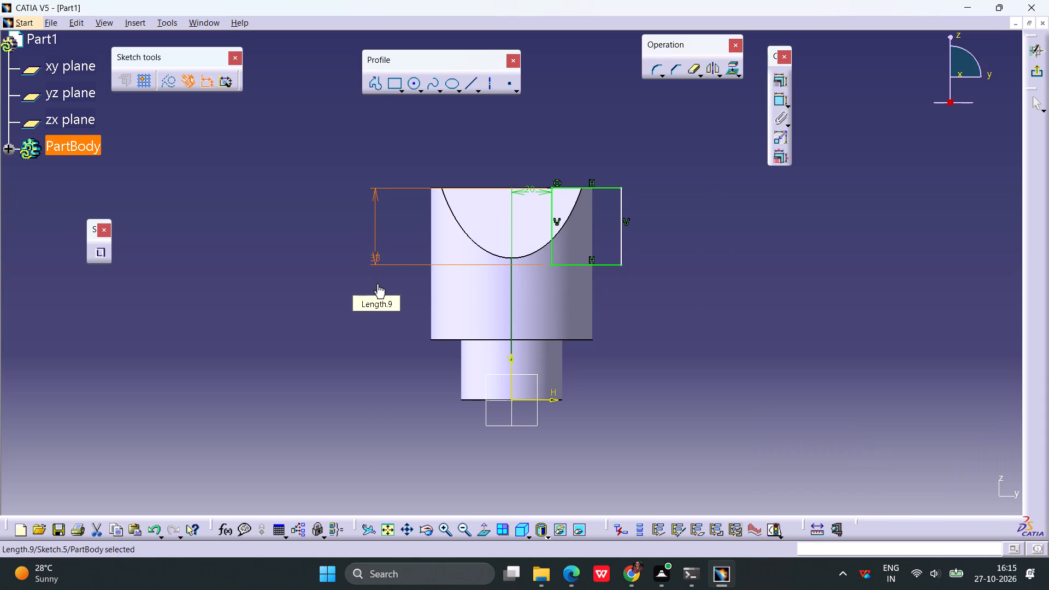
# Set the inner vertical line's length to 50 mm.
pyautogui.doubleClick(375, 259)
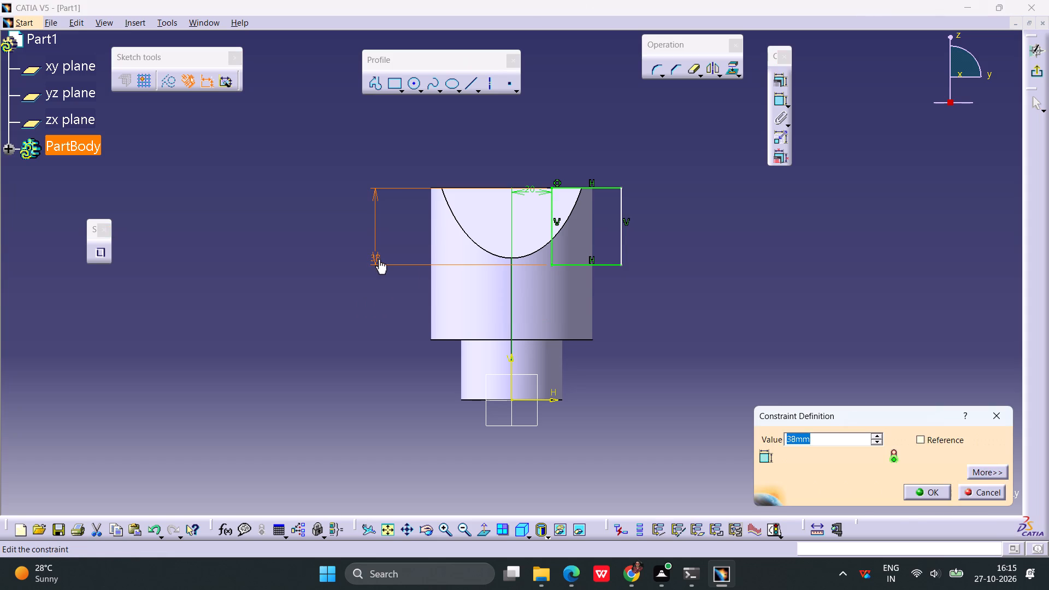
pyautogui.write('50')
pyautogui.press('Return')
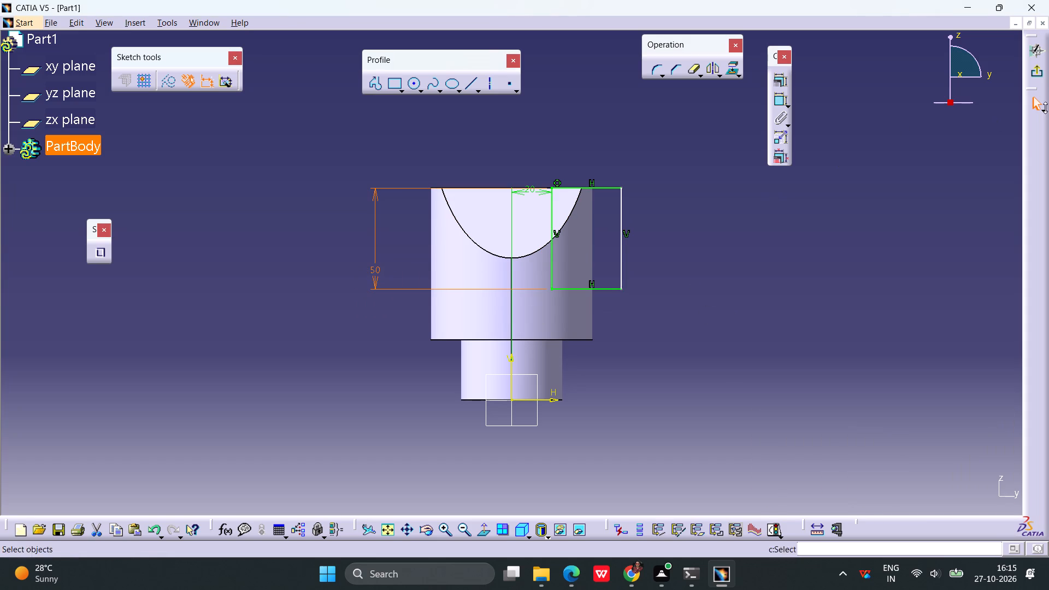
# Exit the sketch and cut a pocket from the rectangular profile, 75 mm deep with mirrored extent.
pyautogui.click(1039, 70)
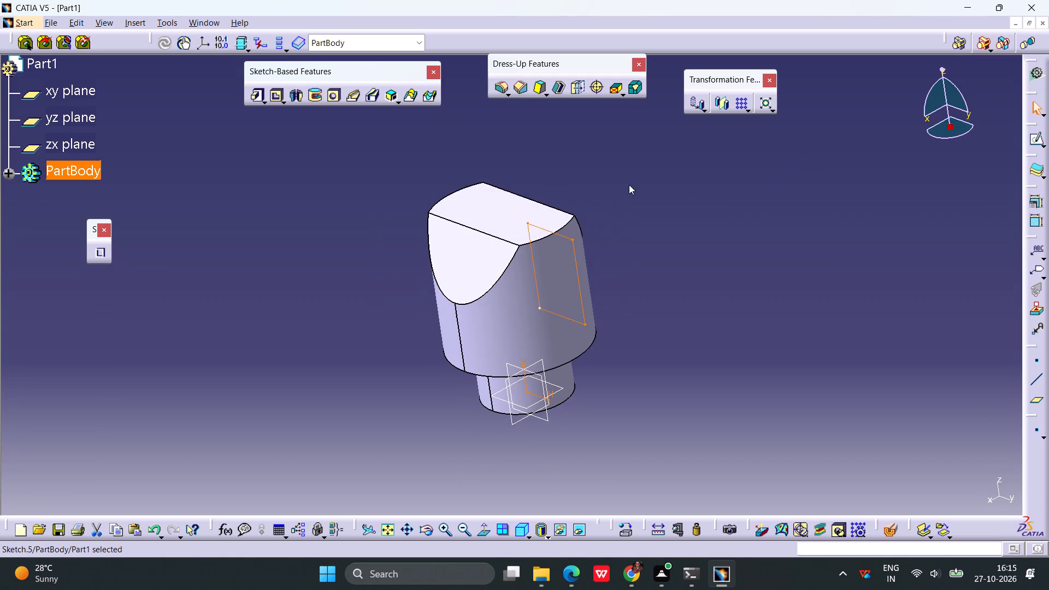
pyautogui.click(273, 96)
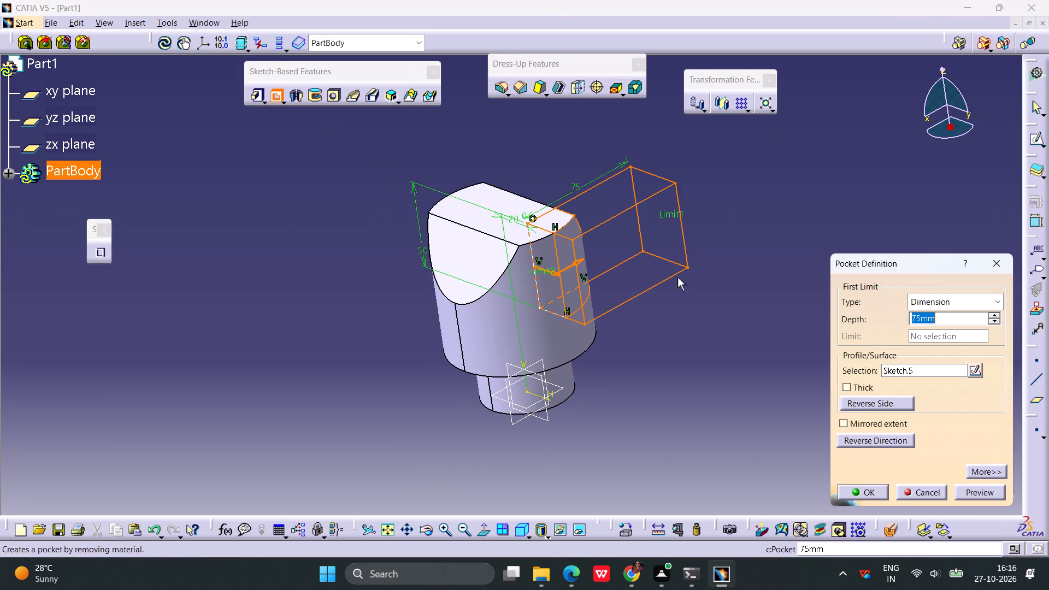
pyautogui.click(852, 424)
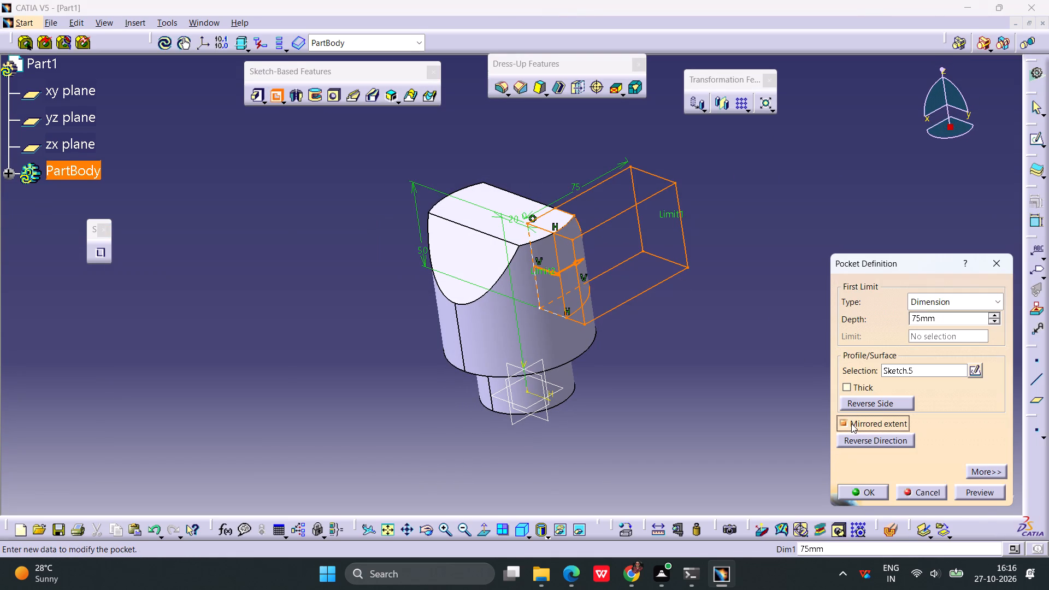
pyautogui.click(872, 491)
pyautogui.moveTo(757, 393); pyautogui.dragTo(763, 397)
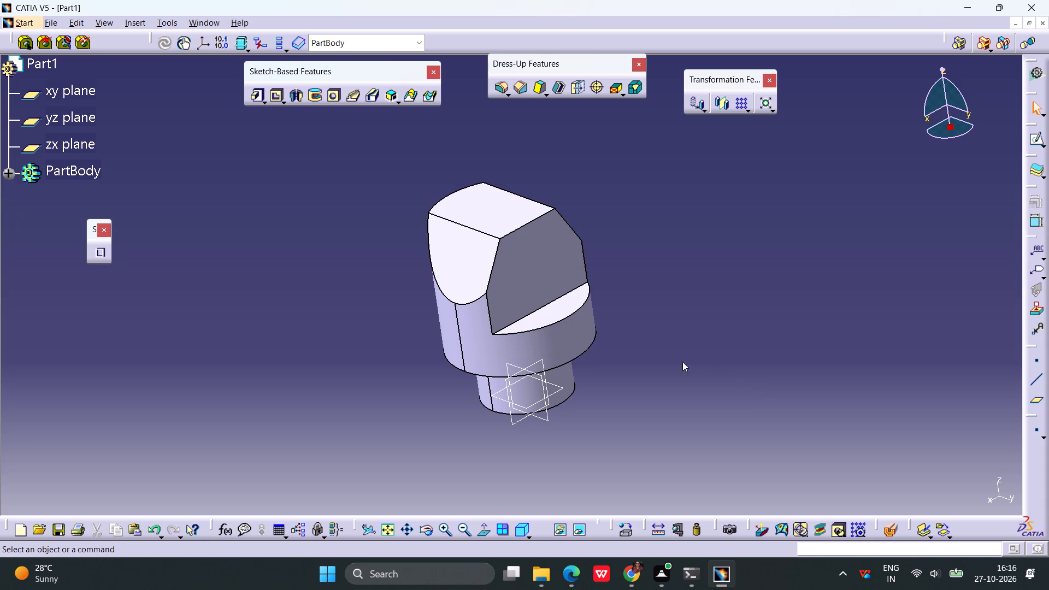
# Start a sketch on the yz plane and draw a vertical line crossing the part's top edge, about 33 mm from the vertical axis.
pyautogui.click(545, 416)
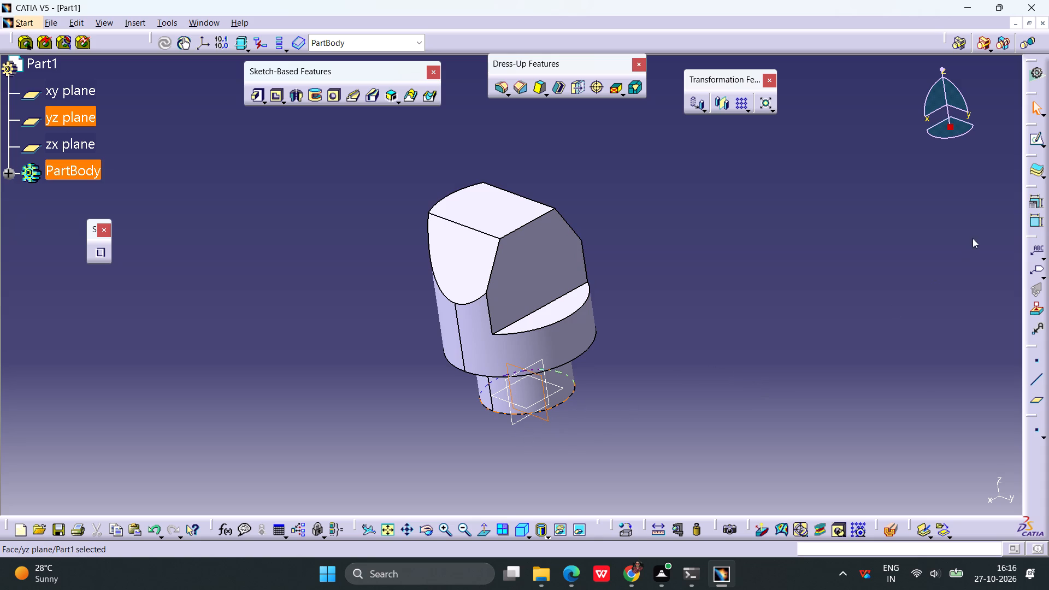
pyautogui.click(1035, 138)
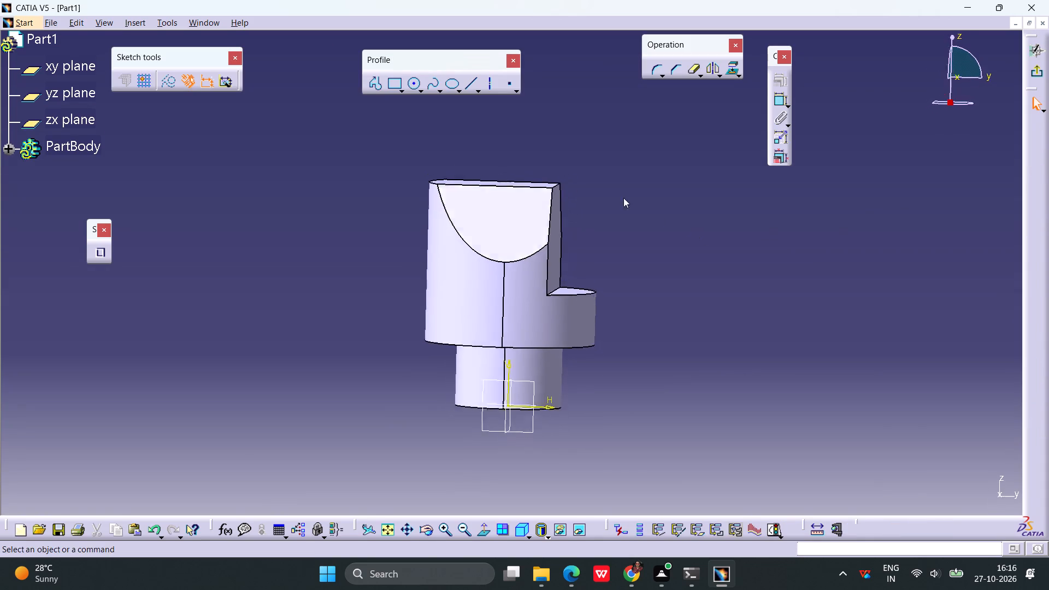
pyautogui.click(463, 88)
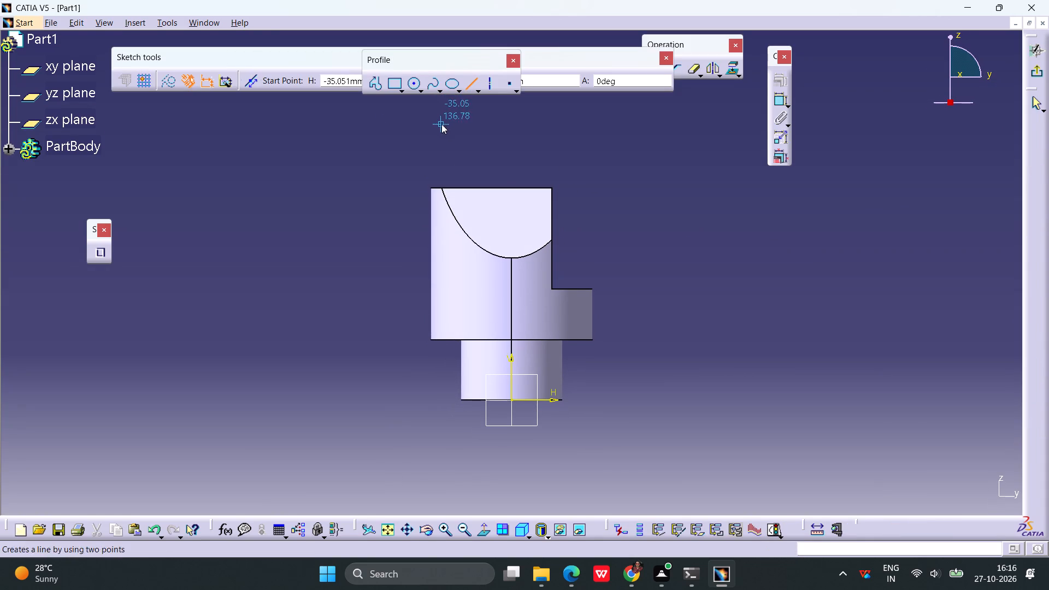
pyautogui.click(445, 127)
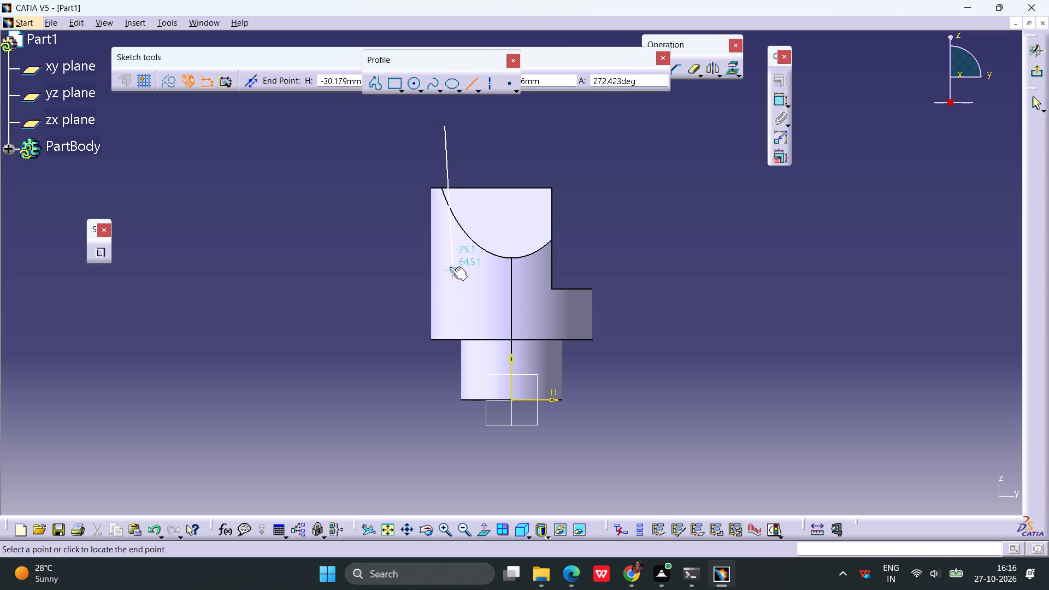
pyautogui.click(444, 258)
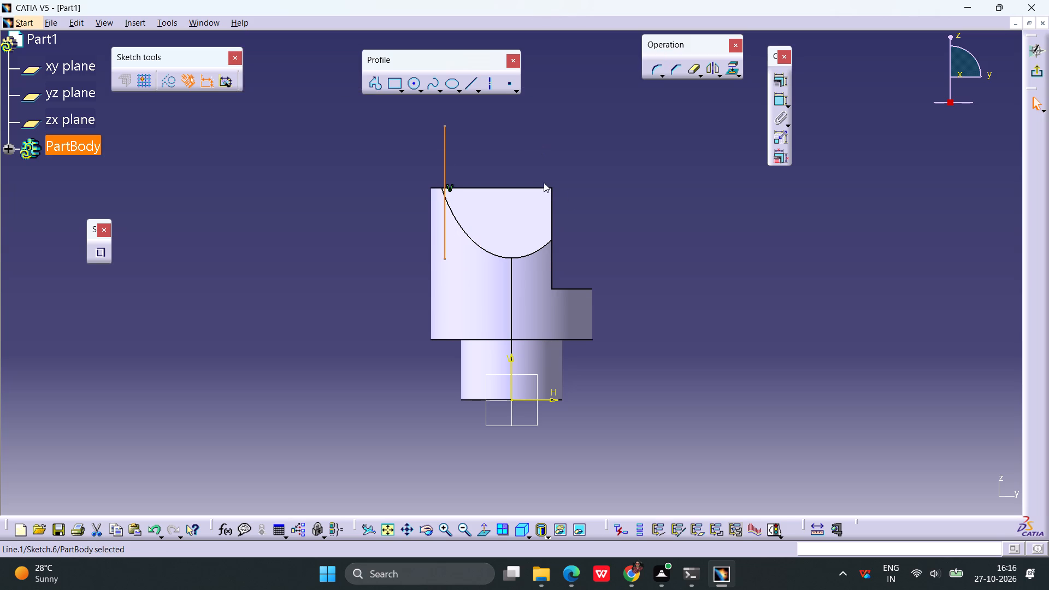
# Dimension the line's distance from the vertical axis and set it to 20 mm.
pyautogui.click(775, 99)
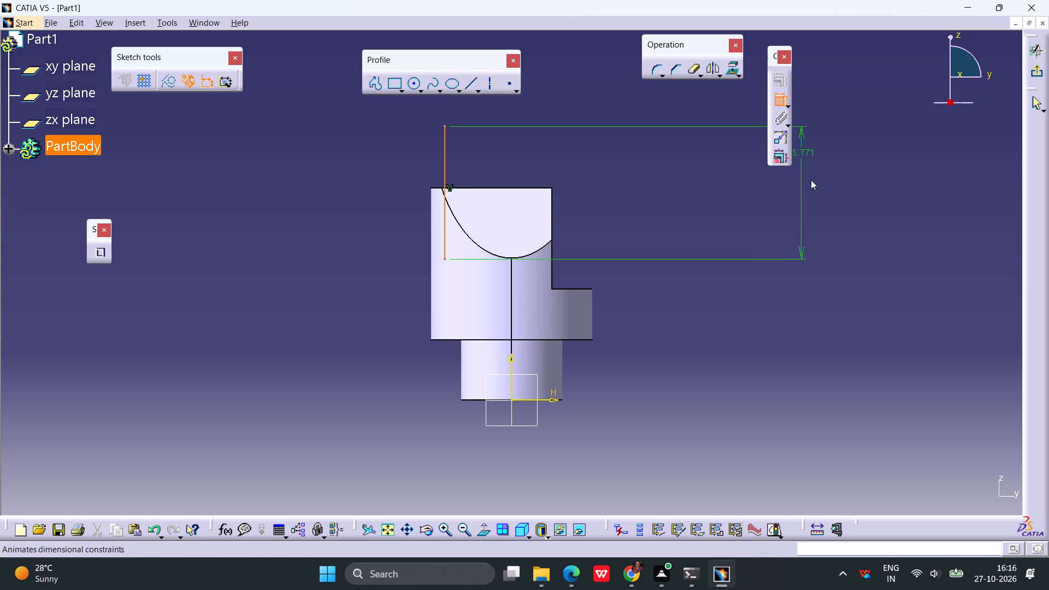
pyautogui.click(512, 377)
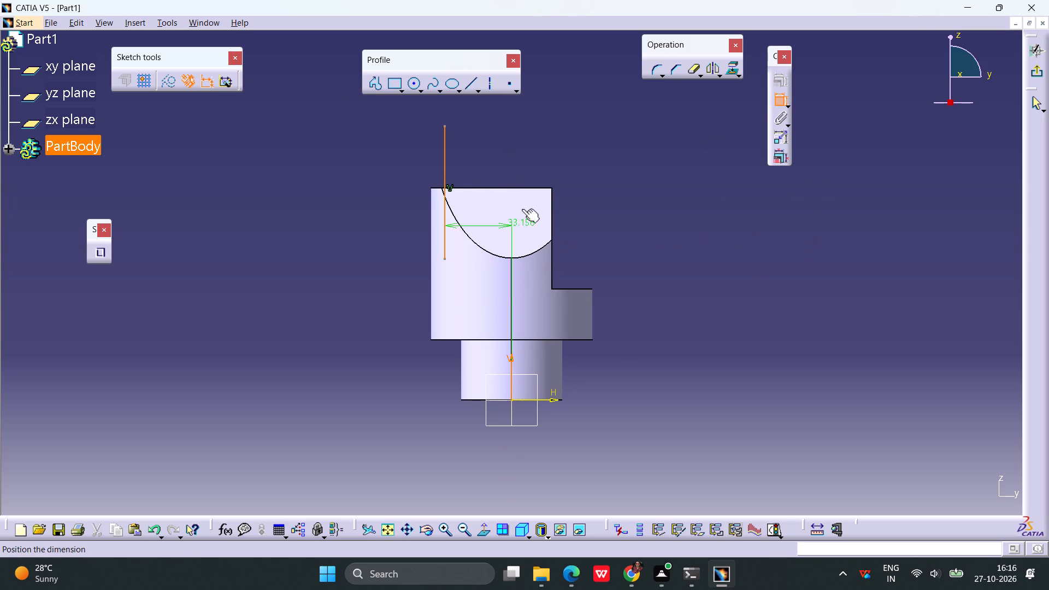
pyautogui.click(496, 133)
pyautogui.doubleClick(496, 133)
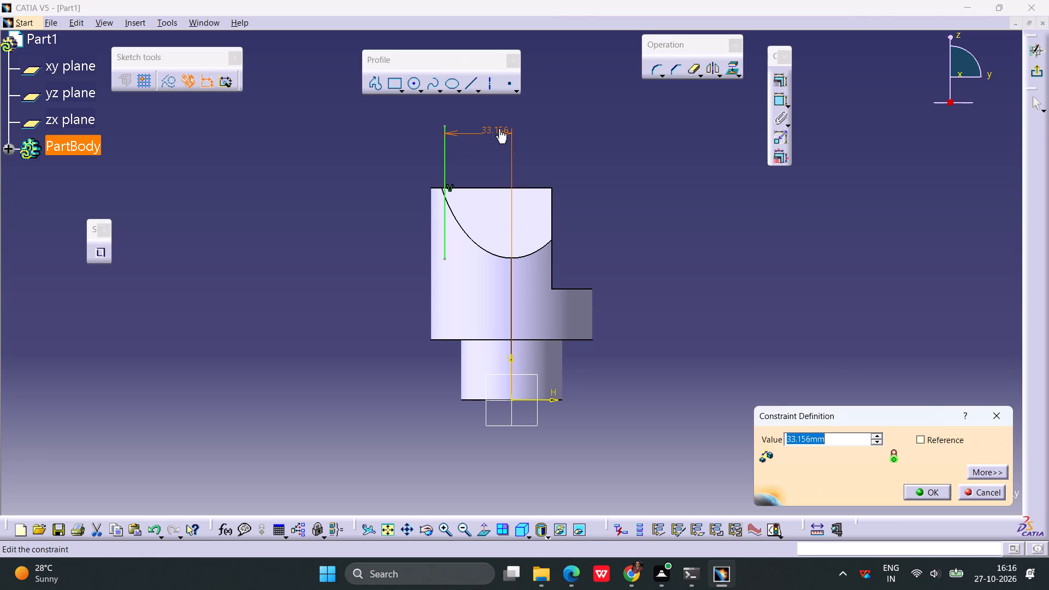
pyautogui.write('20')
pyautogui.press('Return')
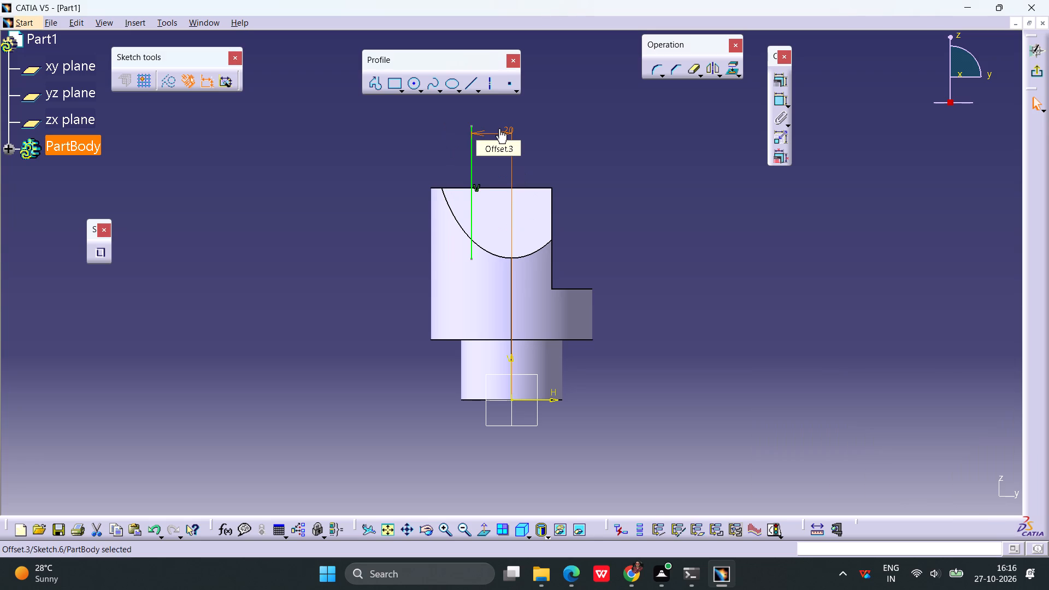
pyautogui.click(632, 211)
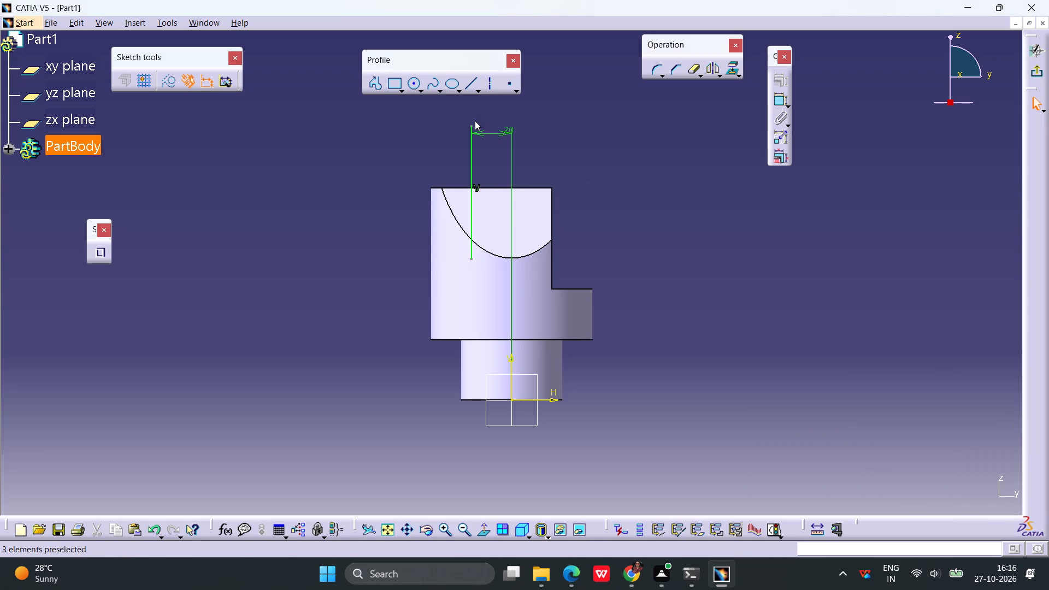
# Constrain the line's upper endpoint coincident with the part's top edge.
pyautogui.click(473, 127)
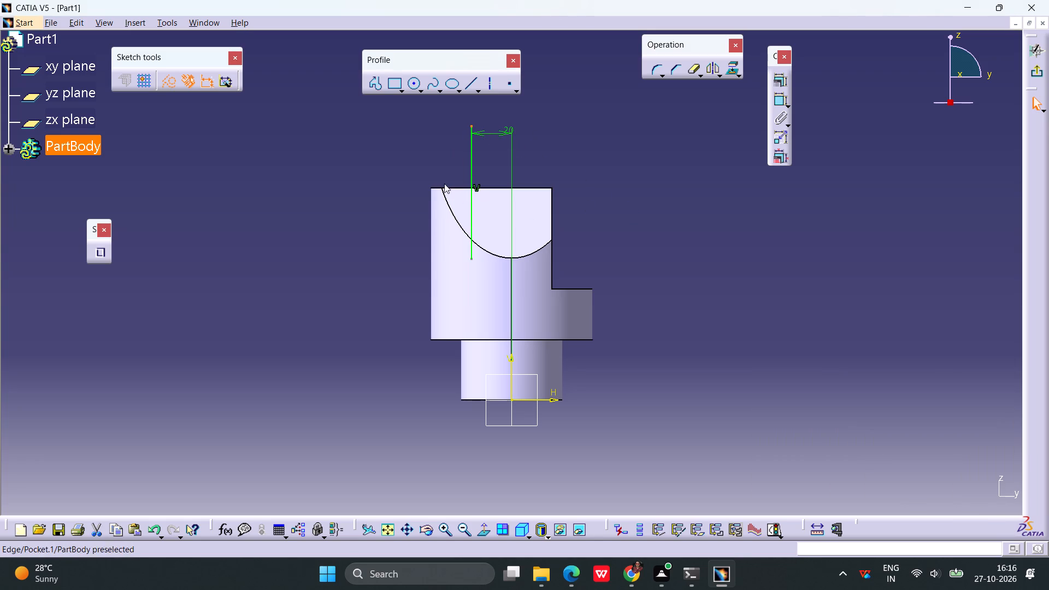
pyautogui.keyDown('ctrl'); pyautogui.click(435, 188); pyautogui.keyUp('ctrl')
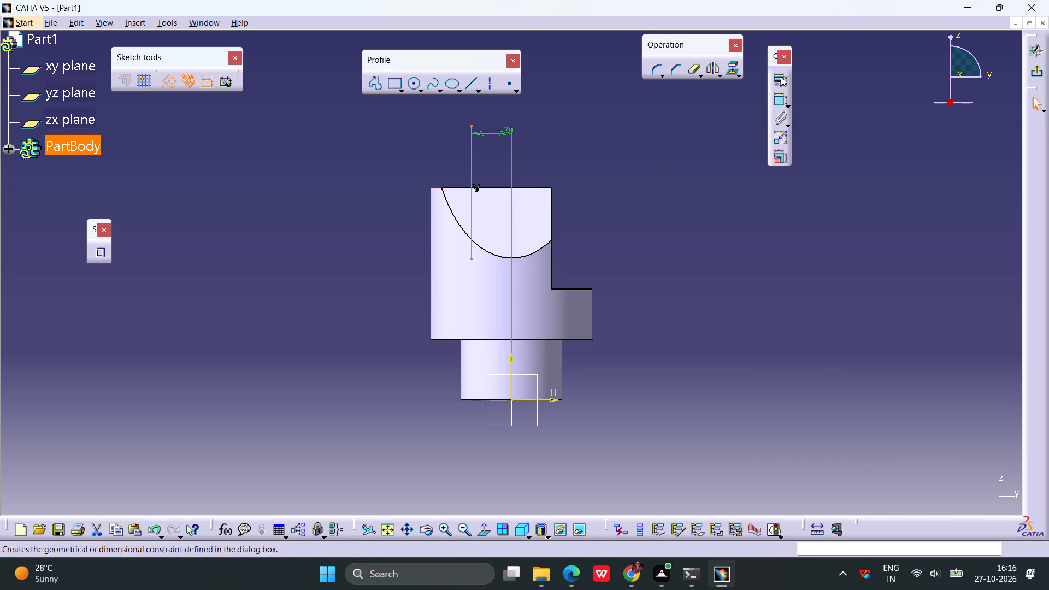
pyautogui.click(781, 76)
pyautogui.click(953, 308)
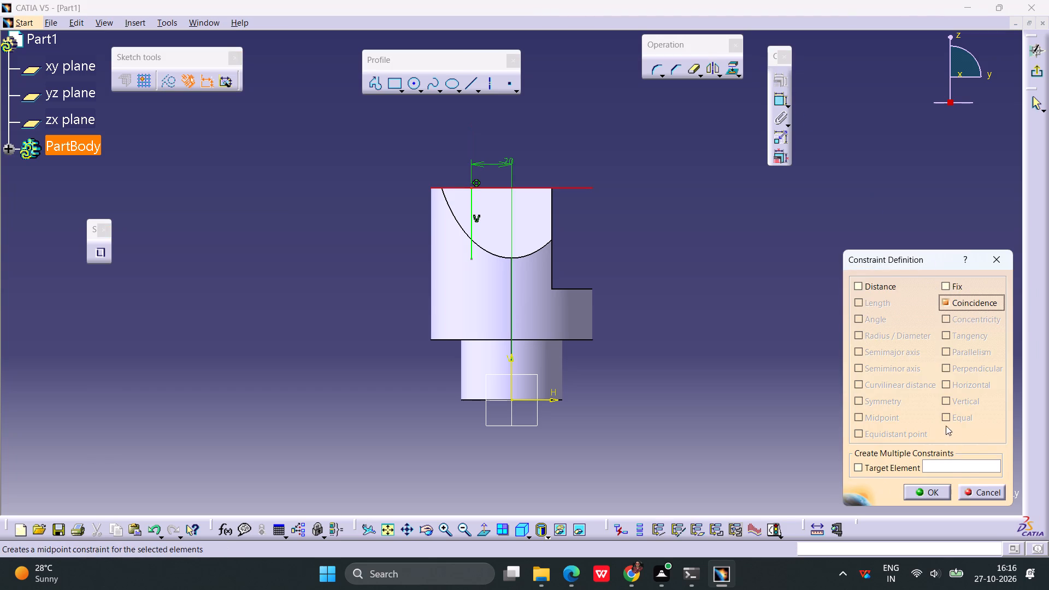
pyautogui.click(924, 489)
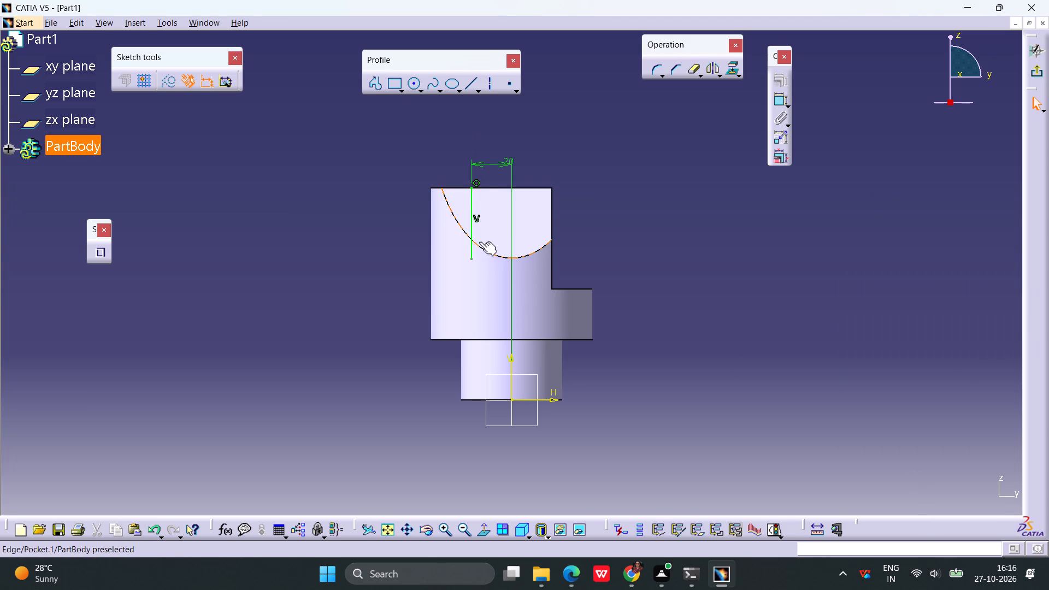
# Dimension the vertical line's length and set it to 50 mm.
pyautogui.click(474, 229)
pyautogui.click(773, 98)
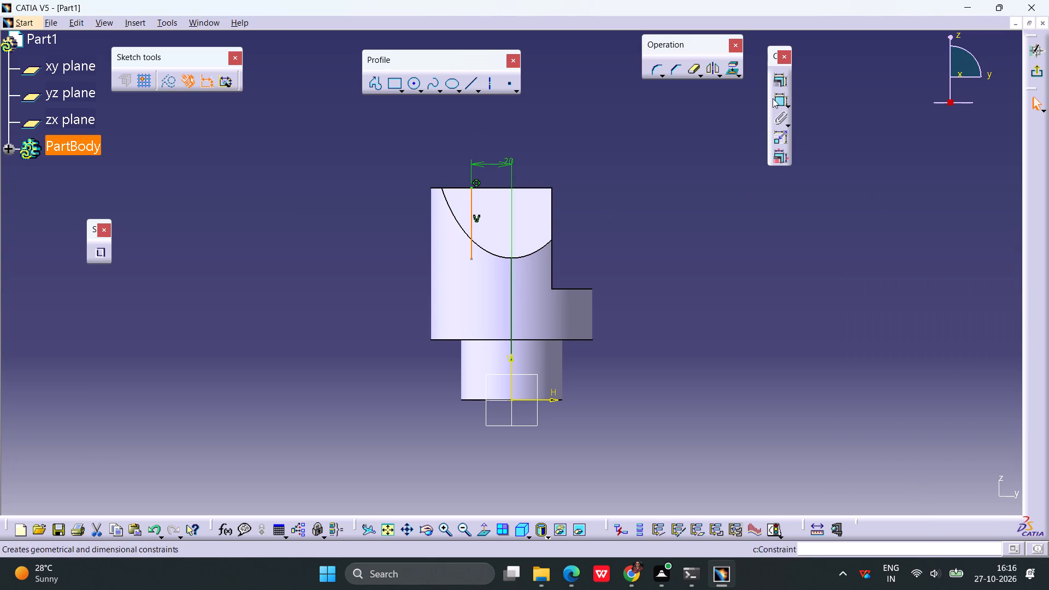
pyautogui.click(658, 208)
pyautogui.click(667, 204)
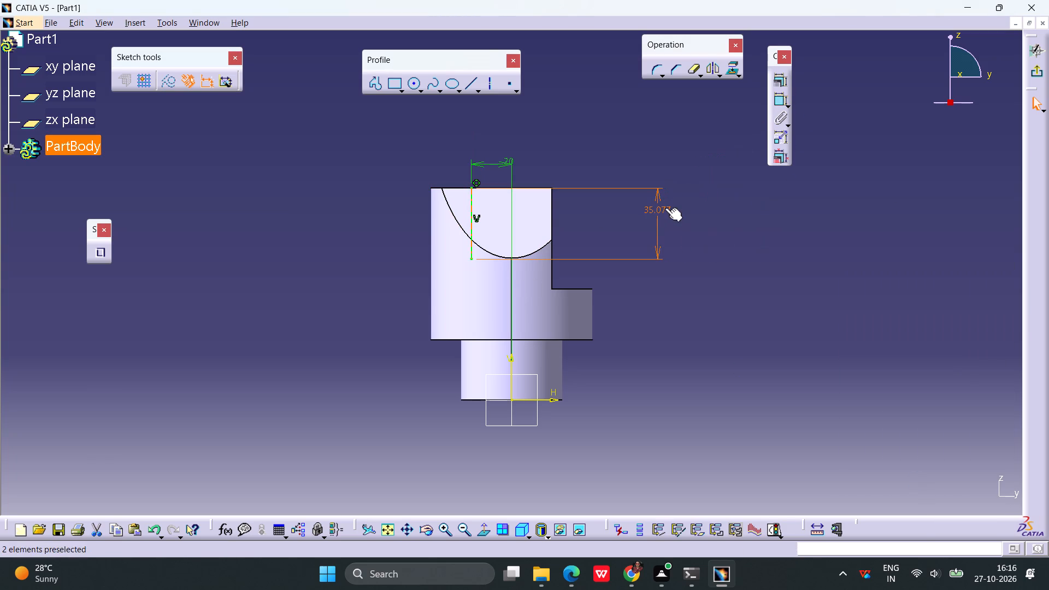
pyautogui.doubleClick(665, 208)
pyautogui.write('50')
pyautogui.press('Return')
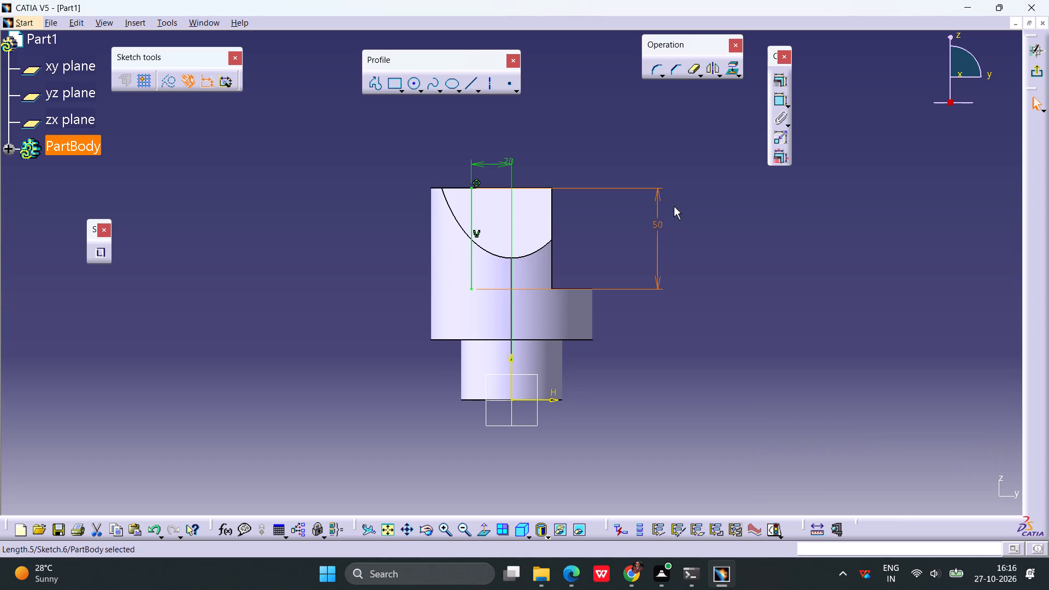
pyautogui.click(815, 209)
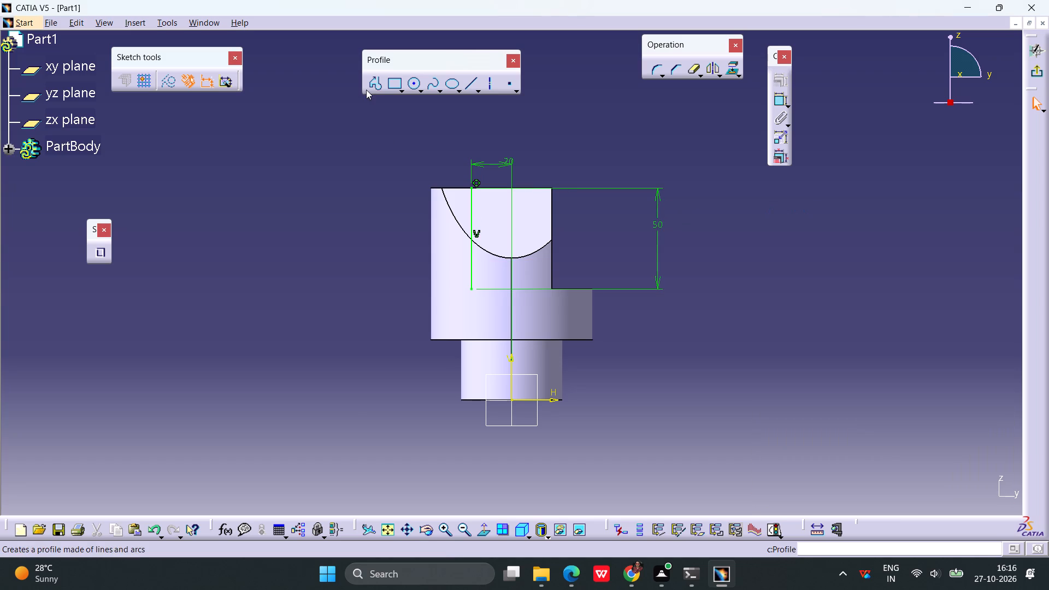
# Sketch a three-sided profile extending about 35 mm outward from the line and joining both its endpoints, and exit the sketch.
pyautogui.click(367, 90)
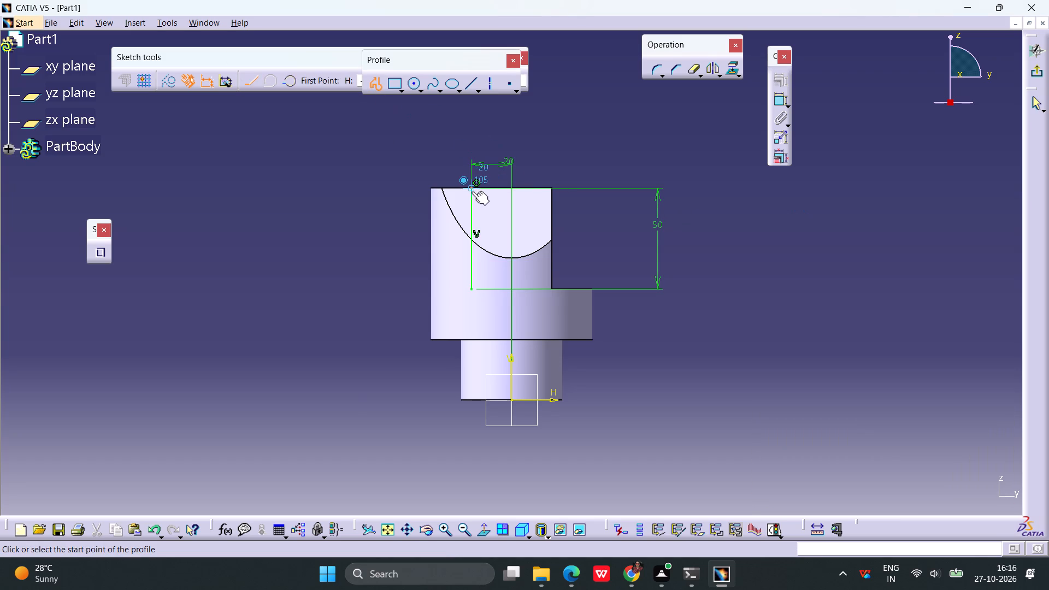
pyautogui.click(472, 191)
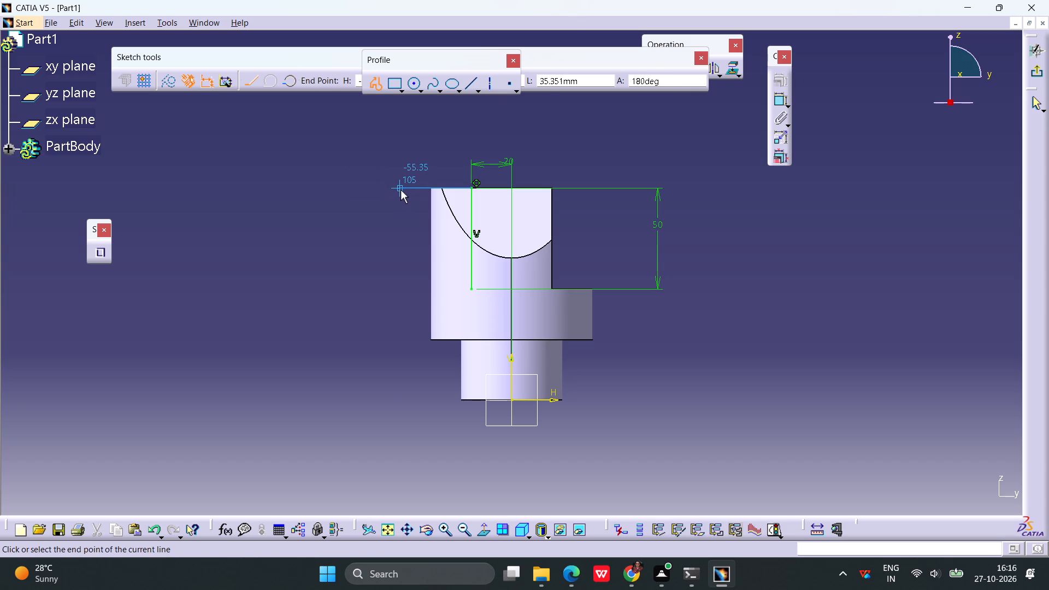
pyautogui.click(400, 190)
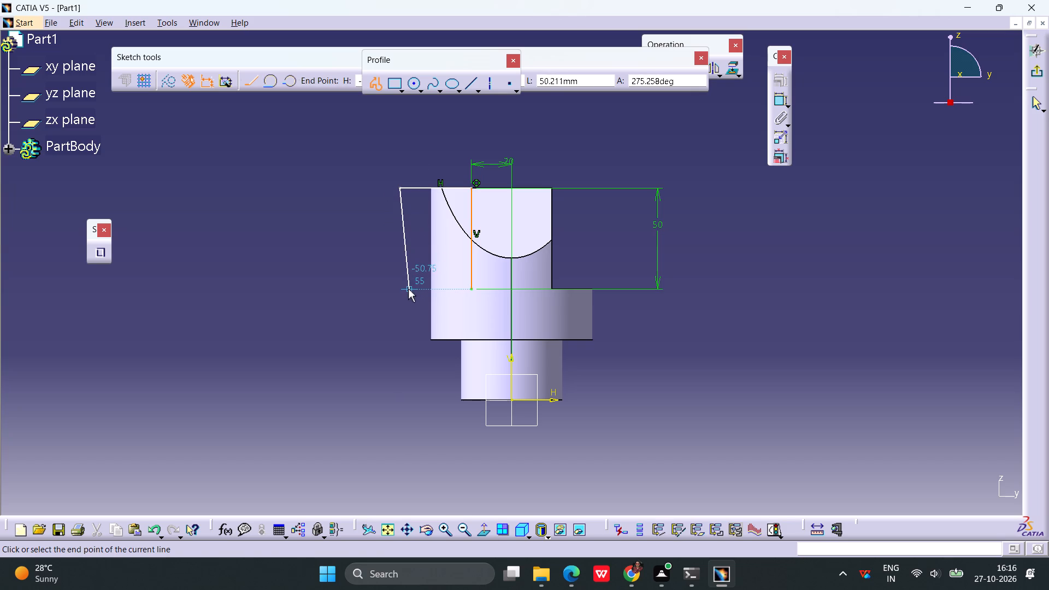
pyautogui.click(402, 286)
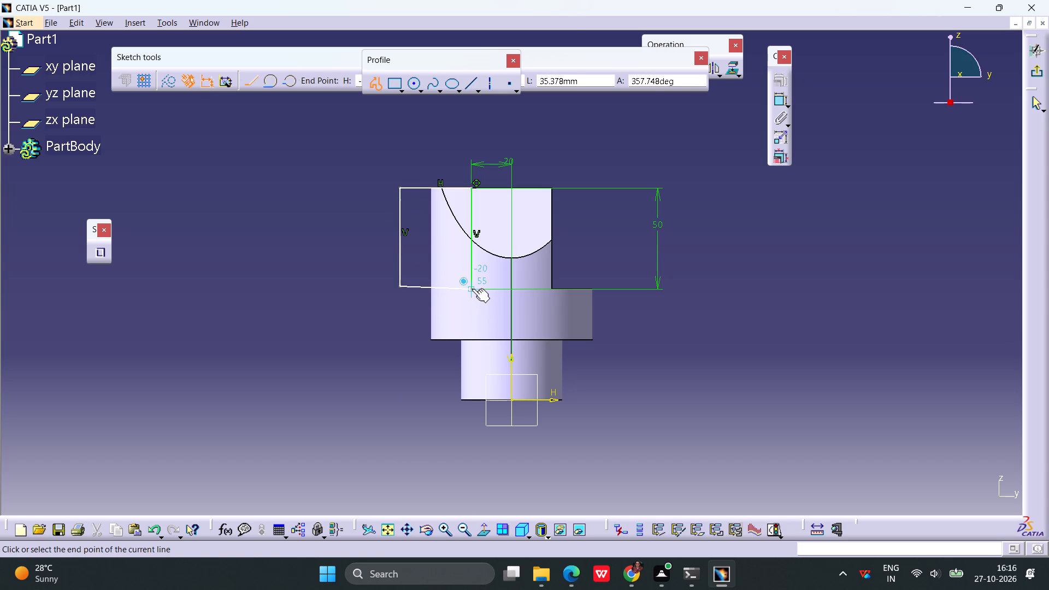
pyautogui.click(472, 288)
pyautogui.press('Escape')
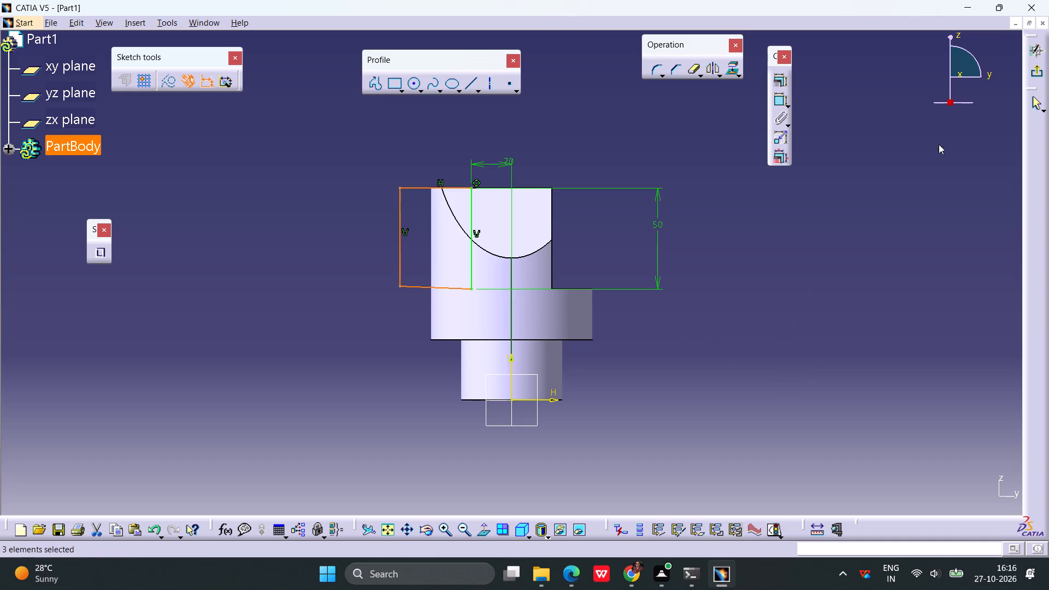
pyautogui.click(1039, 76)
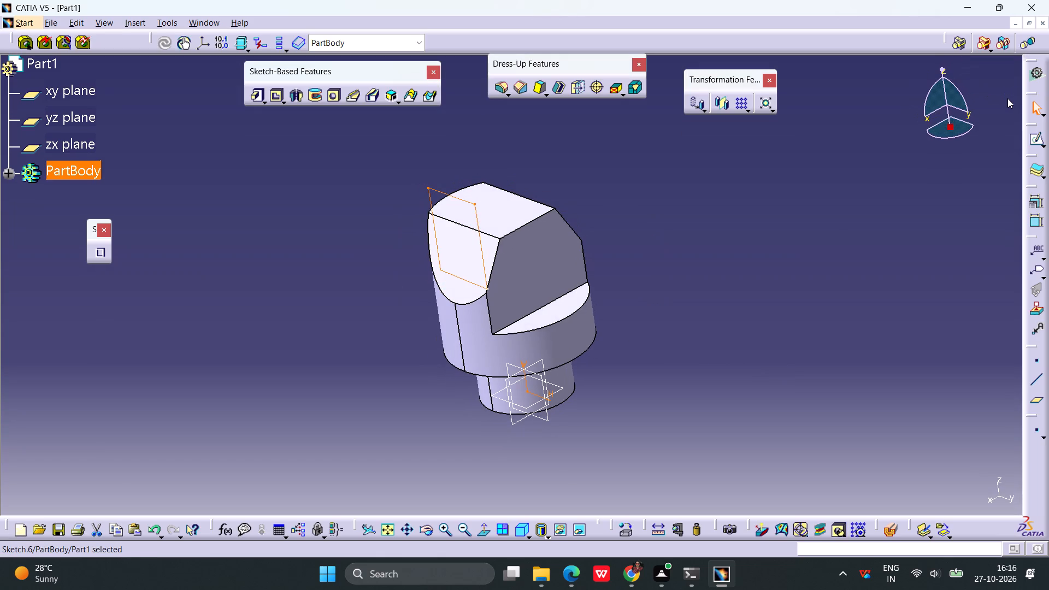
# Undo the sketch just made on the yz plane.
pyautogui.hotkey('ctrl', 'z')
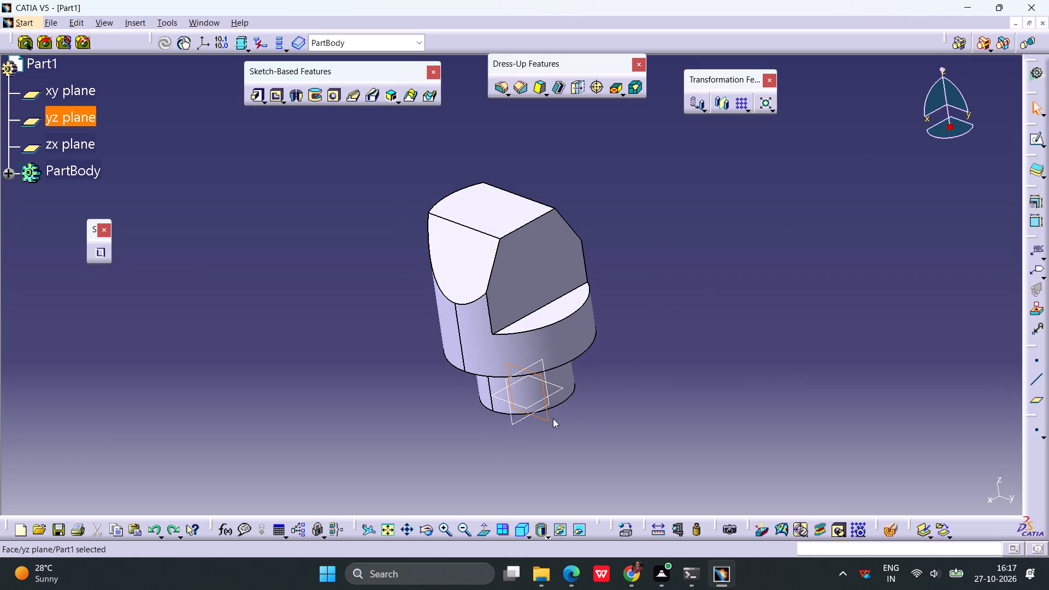
# Start a new sketch on the yz plane and draw a vertical line crossing the part's top edge on the uncut side.
pyautogui.doubleClick(549, 416)
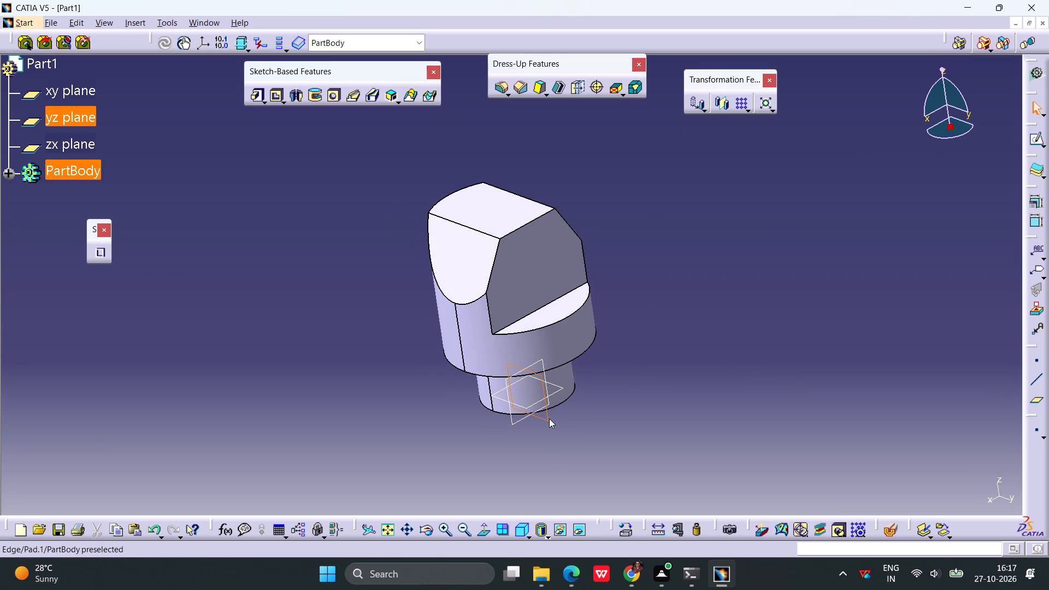
pyautogui.click(1039, 139)
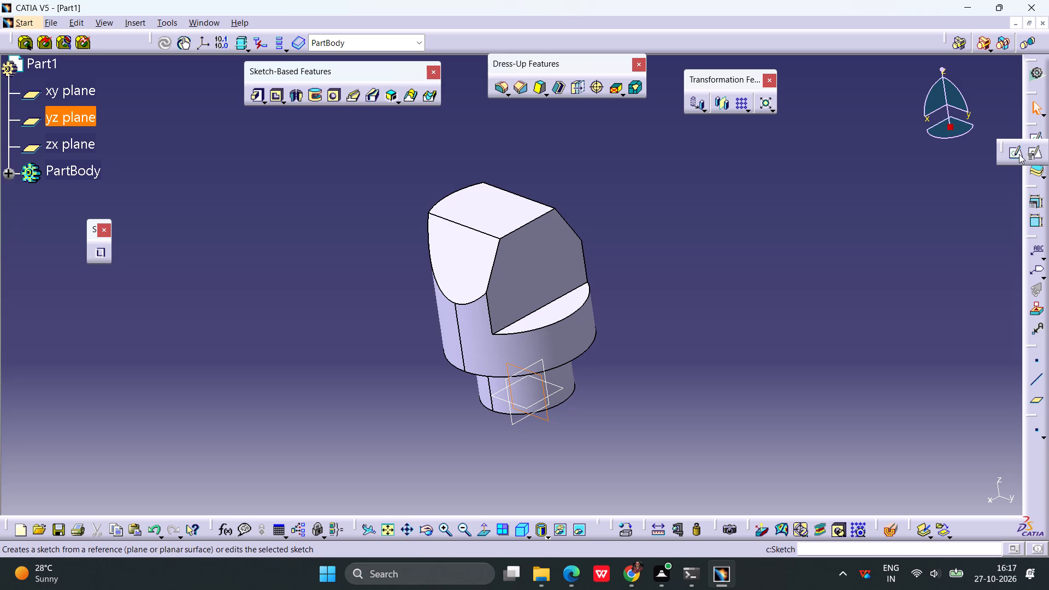
pyautogui.click(1019, 154)
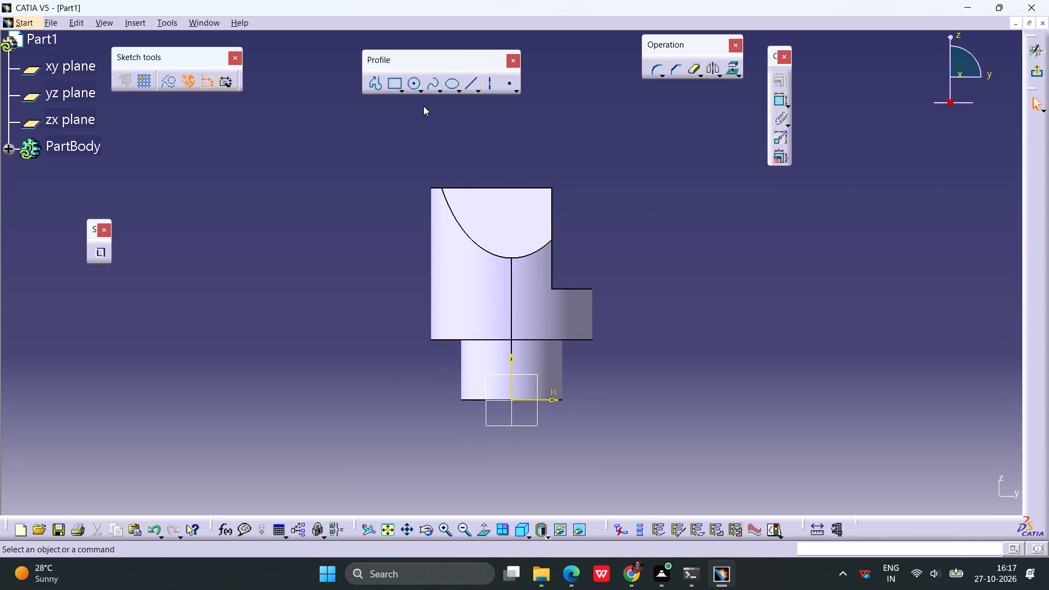
pyautogui.click(464, 84)
pyautogui.click(457, 164)
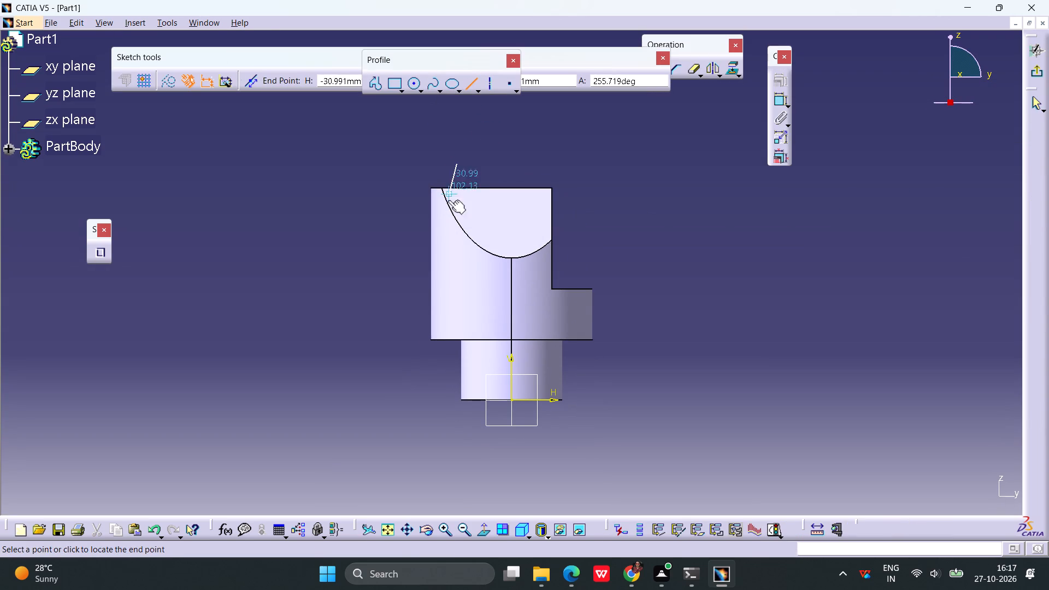
pyautogui.click(459, 270)
pyautogui.click(699, 279)
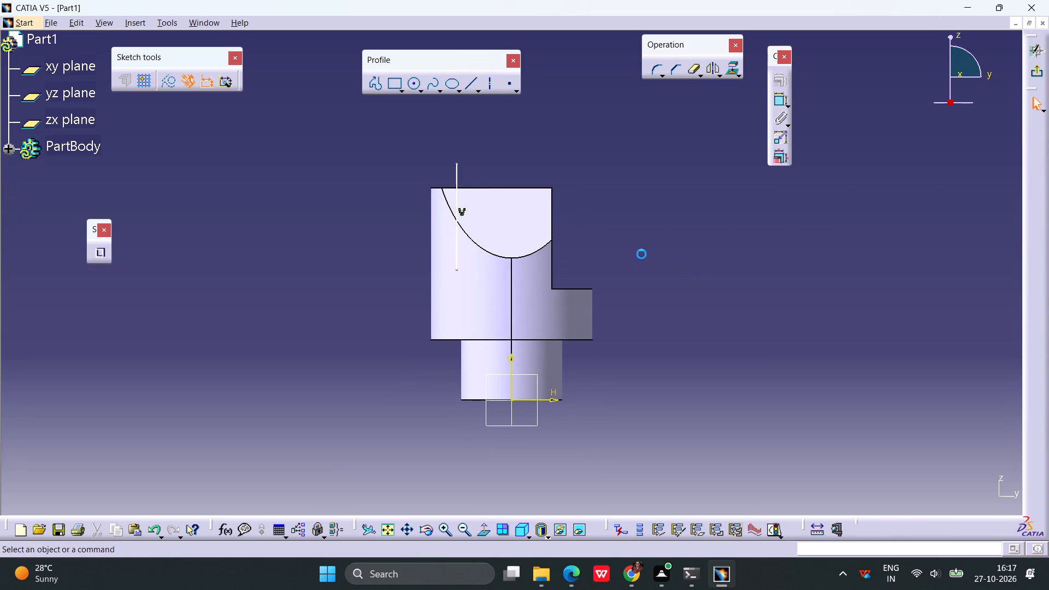
# Constrain the new line's upper endpoint coincident with the part's top edge.
pyautogui.click(457, 165)
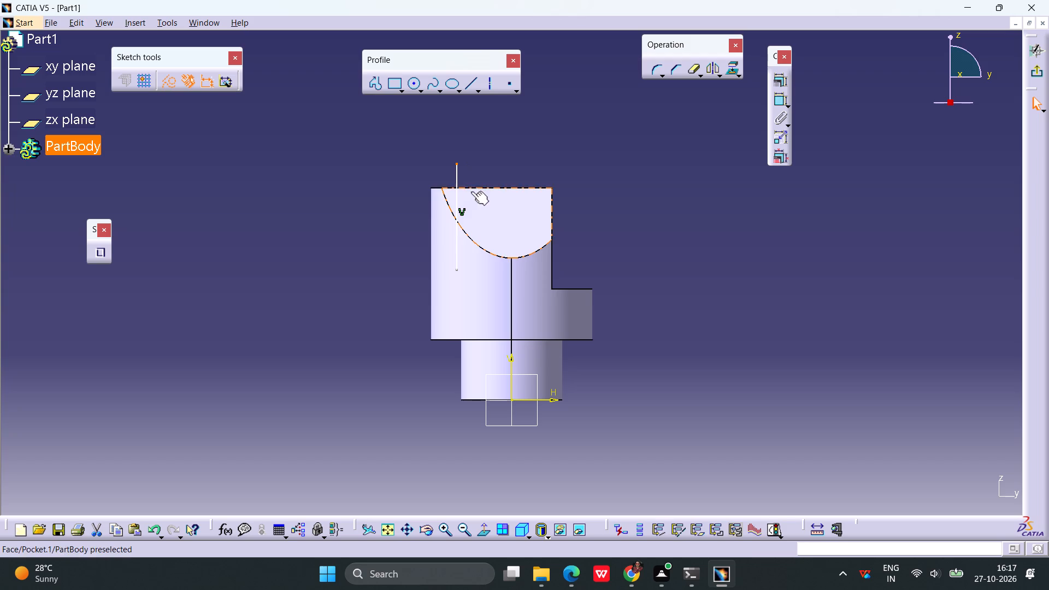
pyautogui.keyDown('ctrl'); pyautogui.click(479, 187); pyautogui.keyUp('ctrl')
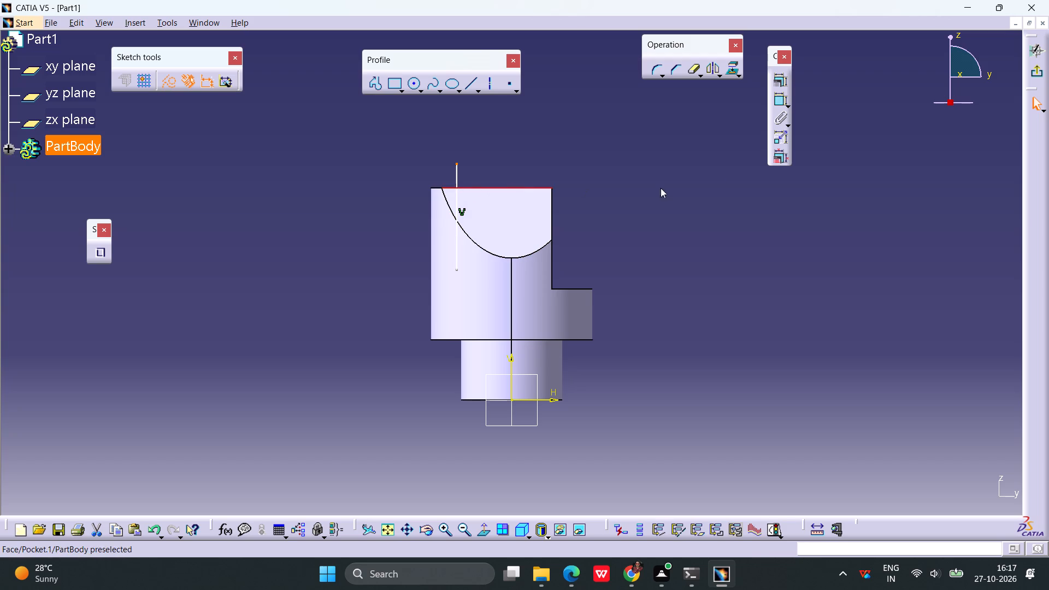
pyautogui.click(780, 78)
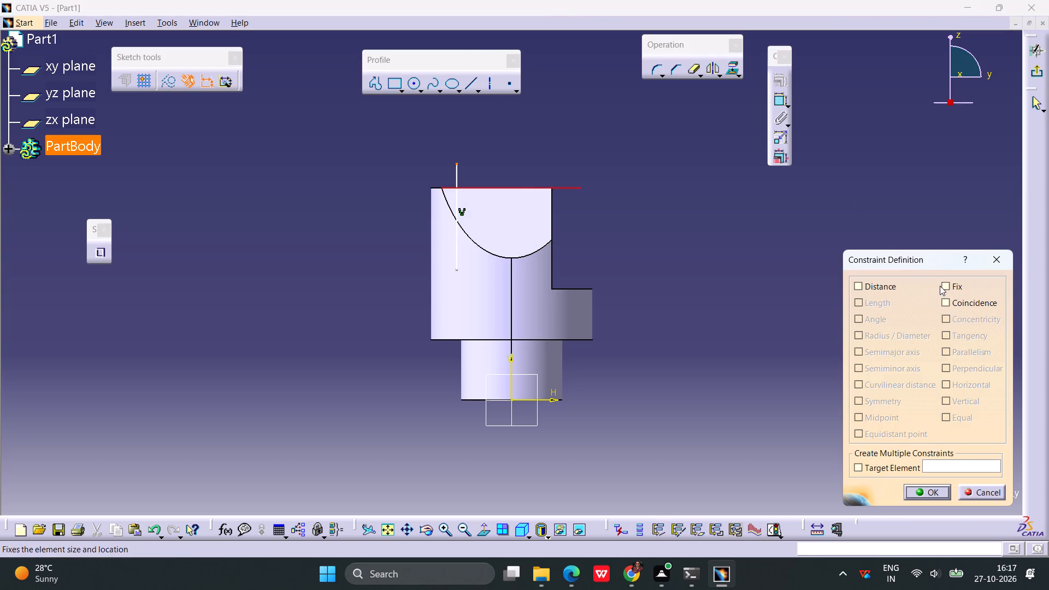
pyautogui.click(952, 305)
pyautogui.click(939, 492)
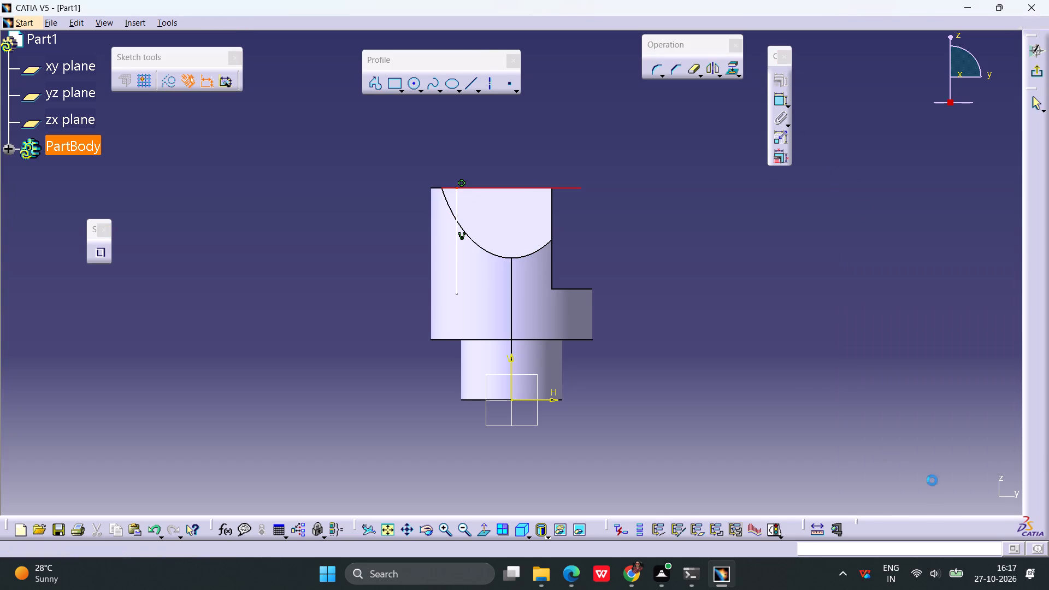
# Dimension the vertical line's length and set it to 50 mm.
pyautogui.click(455, 210)
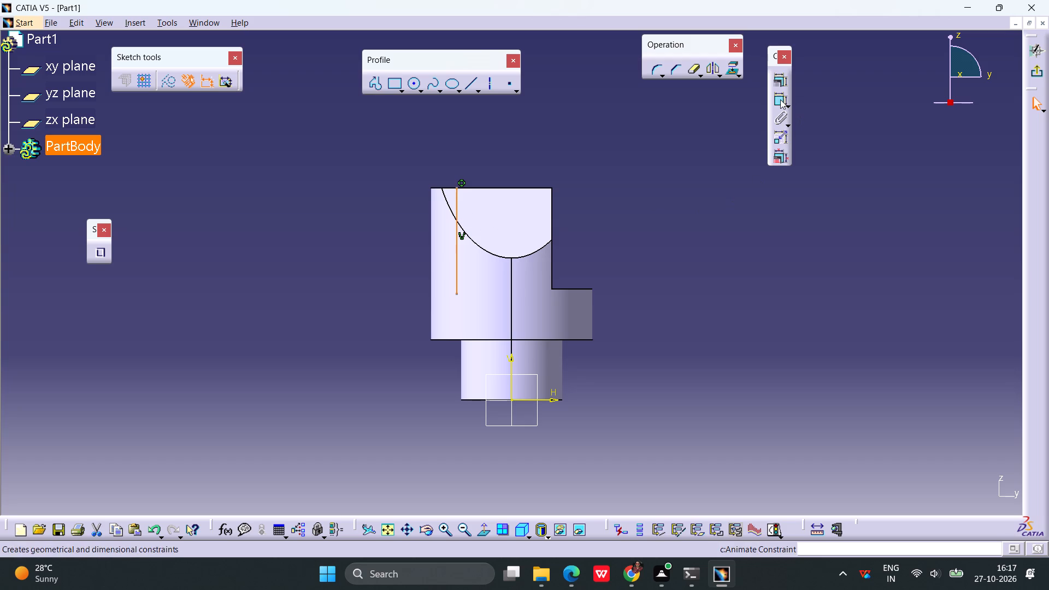
pyautogui.click(780, 99)
pyautogui.click(392, 254)
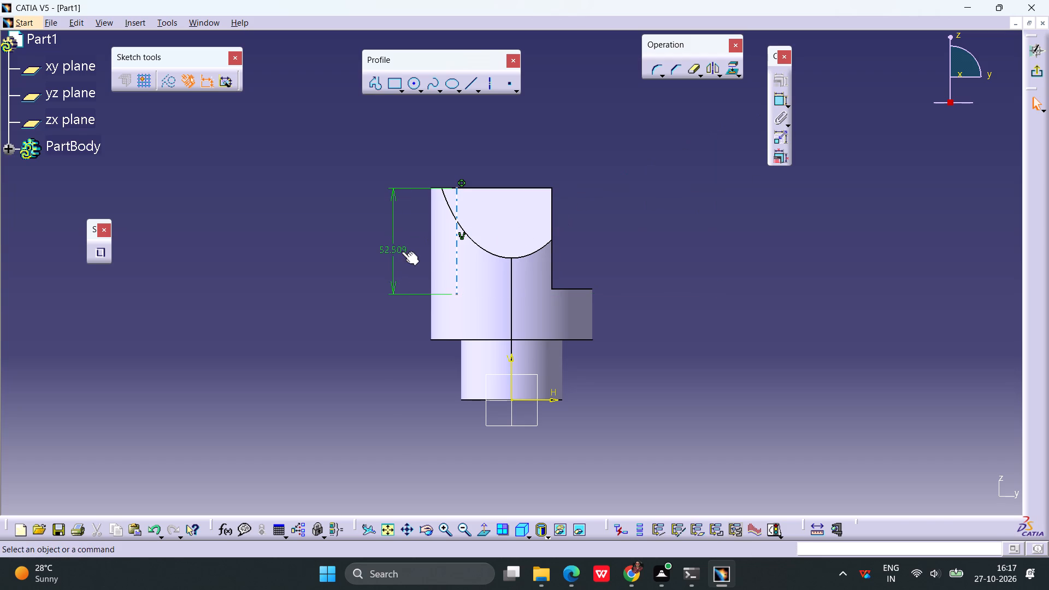
pyautogui.doubleClick(402, 251)
pyautogui.write('50')
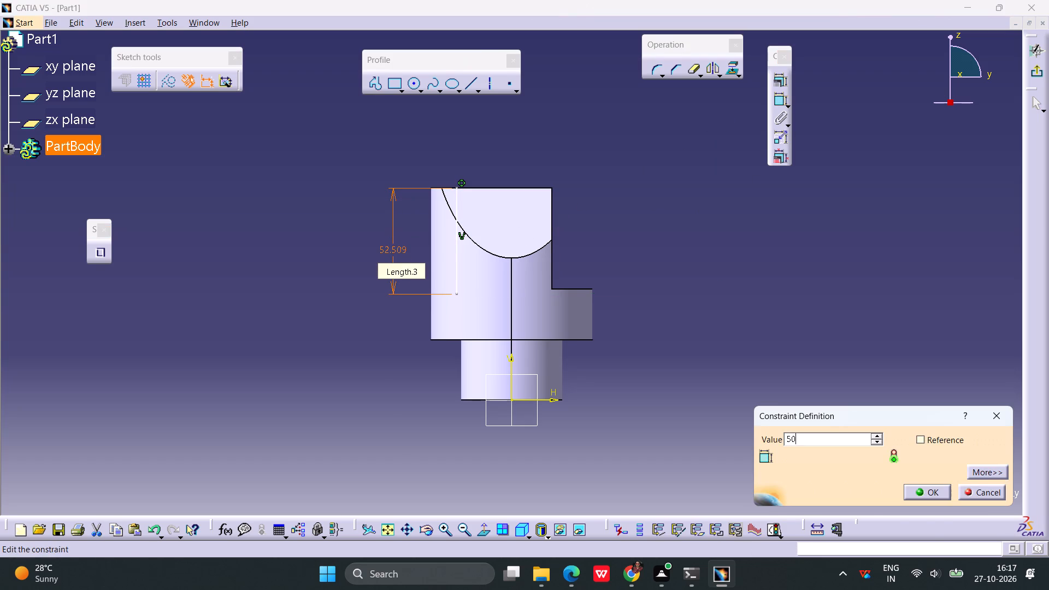
pyautogui.press('Return')
pyautogui.click(344, 311)
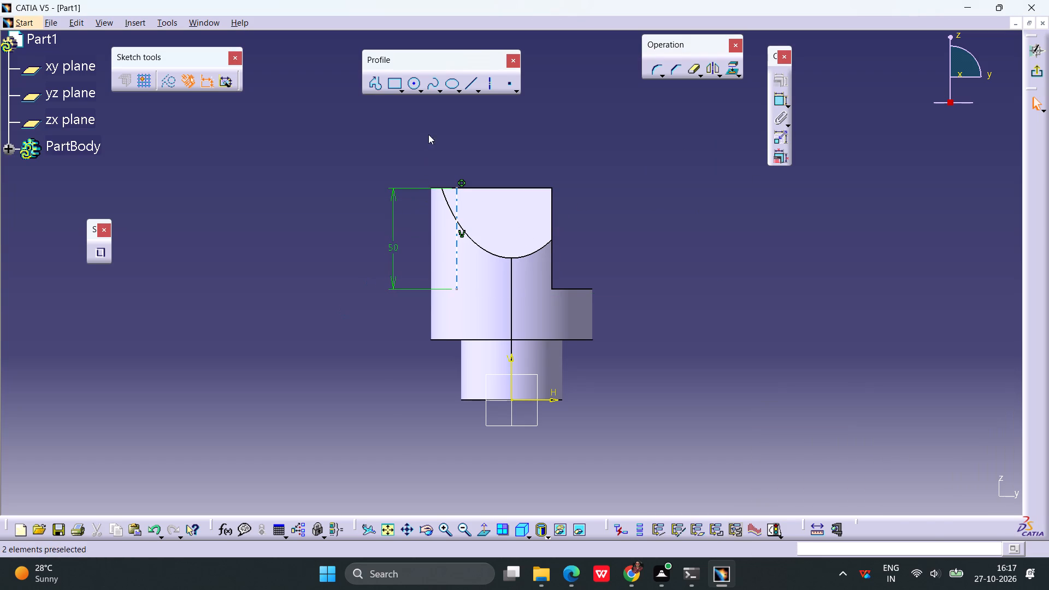
# Sketch a three-sided profile extending about 40 mm outward from the line and joining both its endpoints, and exit the sketch.
pyautogui.click(372, 88)
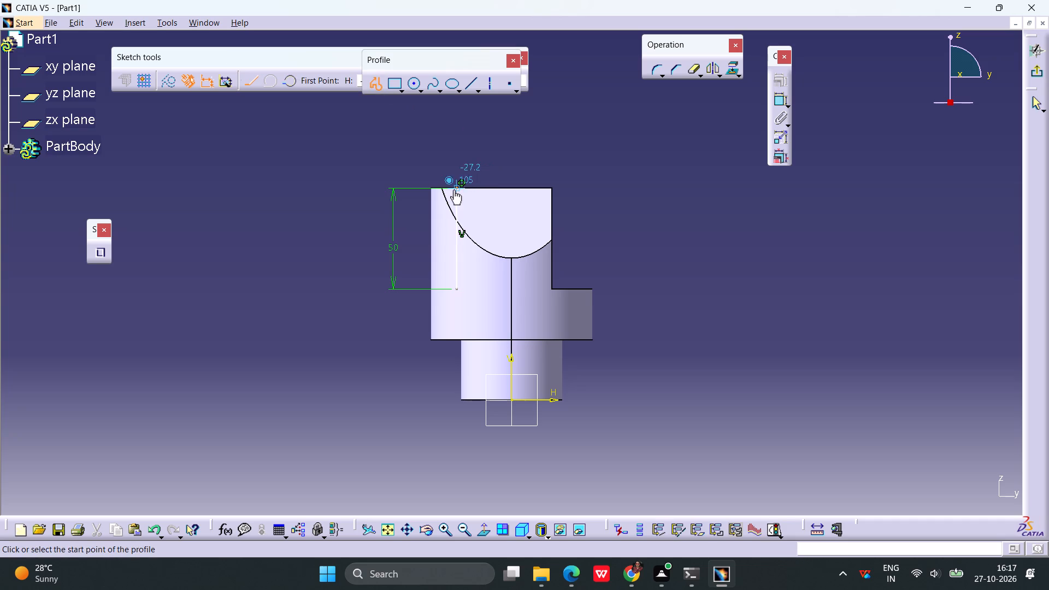
pyautogui.click(456, 188)
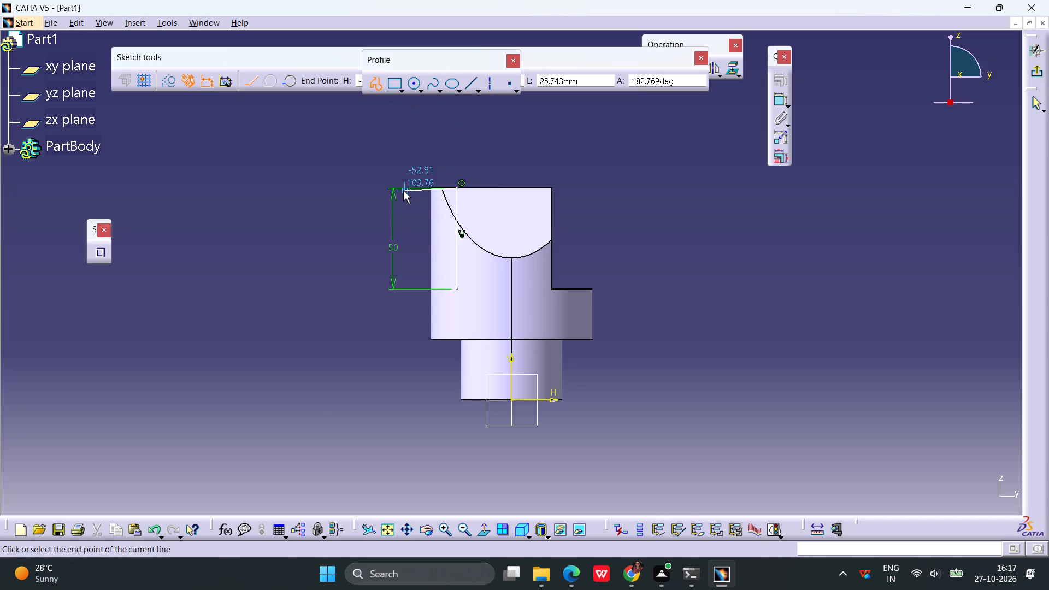
pyautogui.click(375, 188)
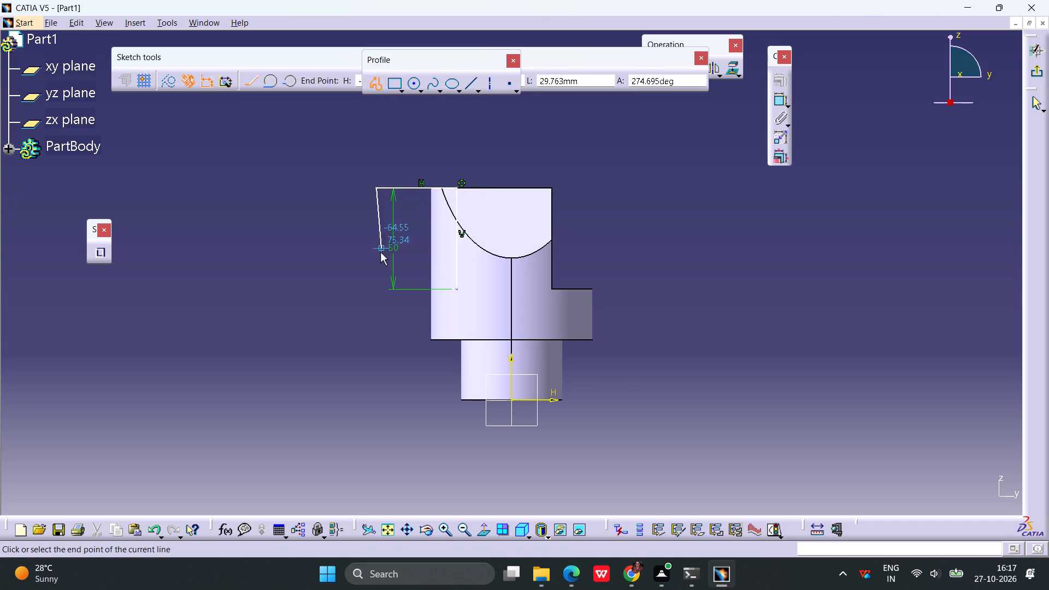
pyautogui.click(375, 287)
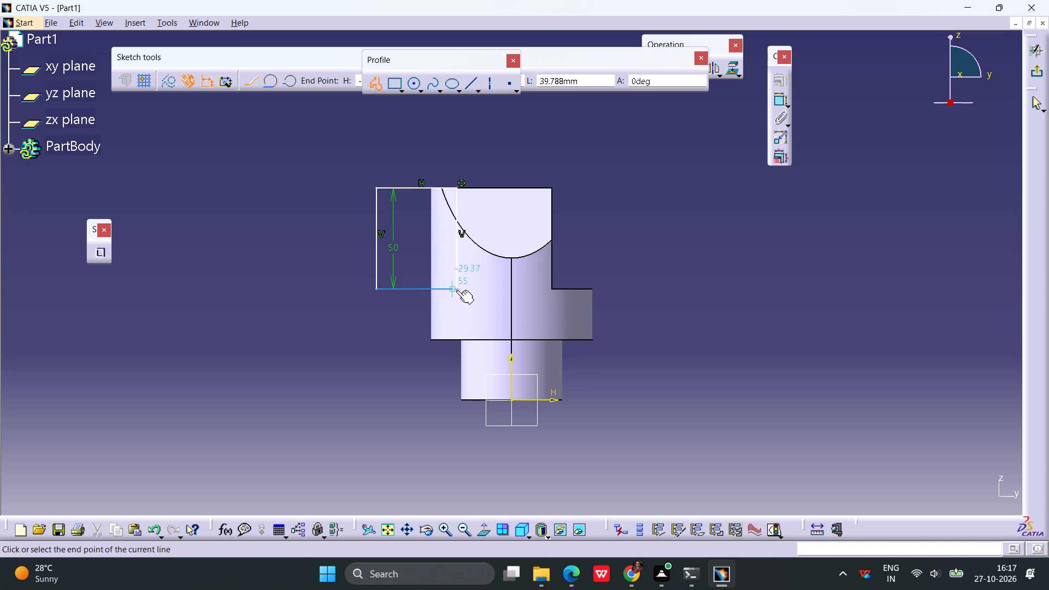
pyautogui.click(456, 290)
pyautogui.press('Escape')
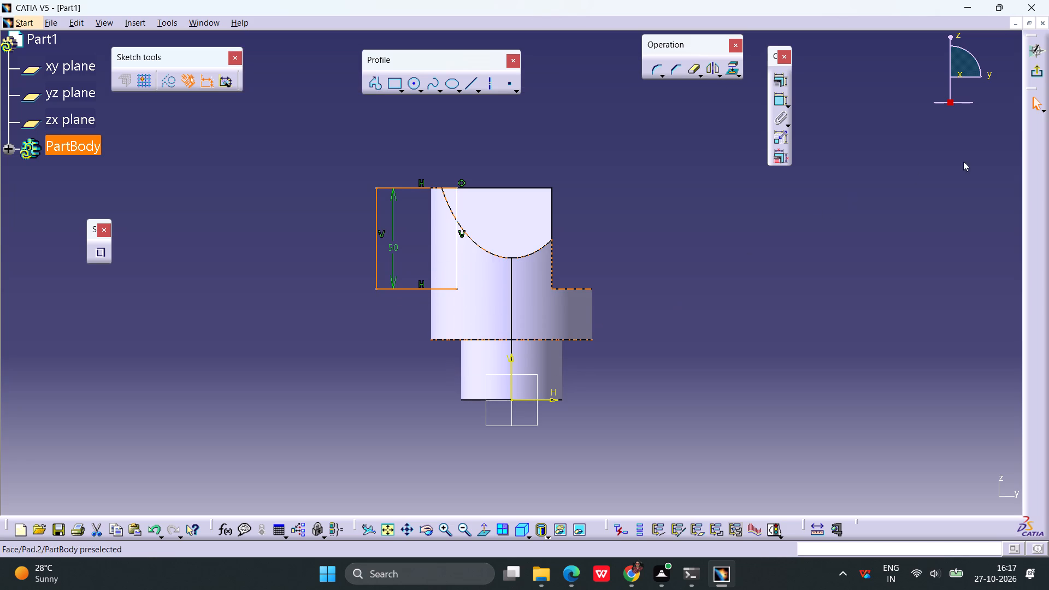
pyautogui.click(1038, 69)
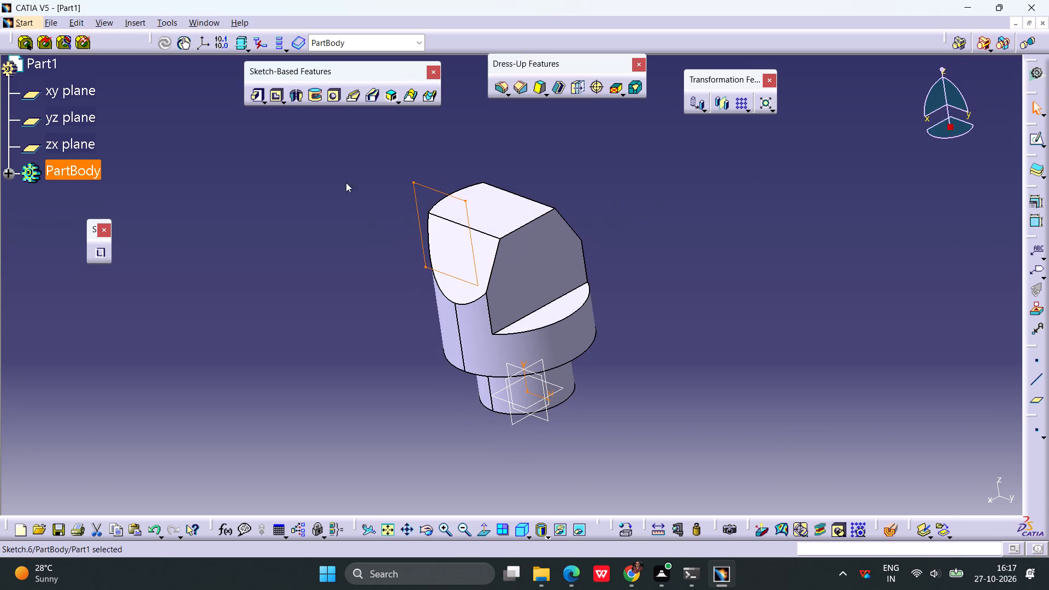
# Pocket the profile through the part's uncut side with a 75 mm depth and mirrored extent.
pyautogui.click(276, 97)
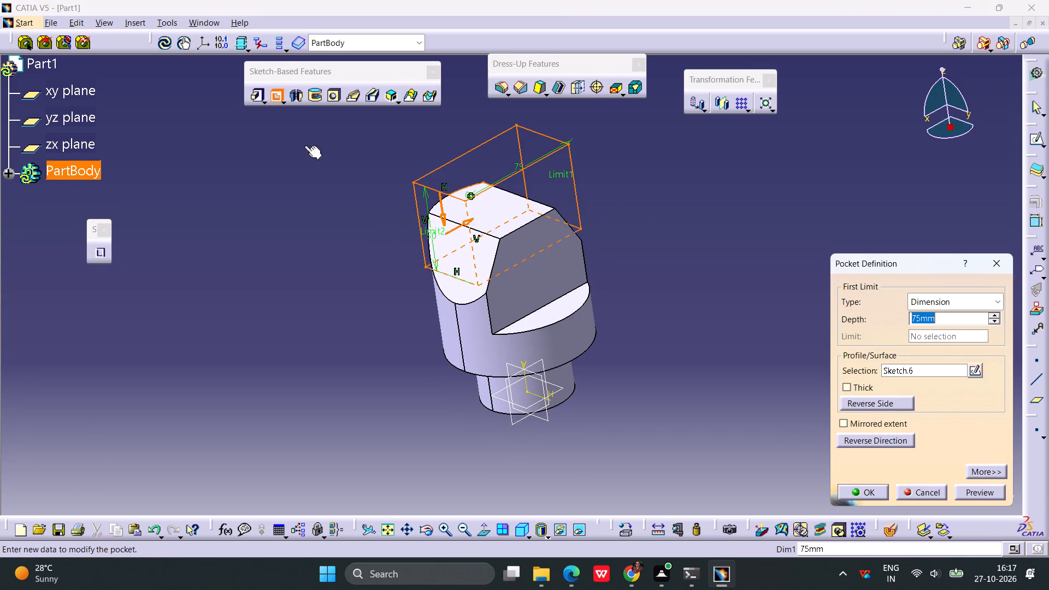
pyautogui.click(846, 423)
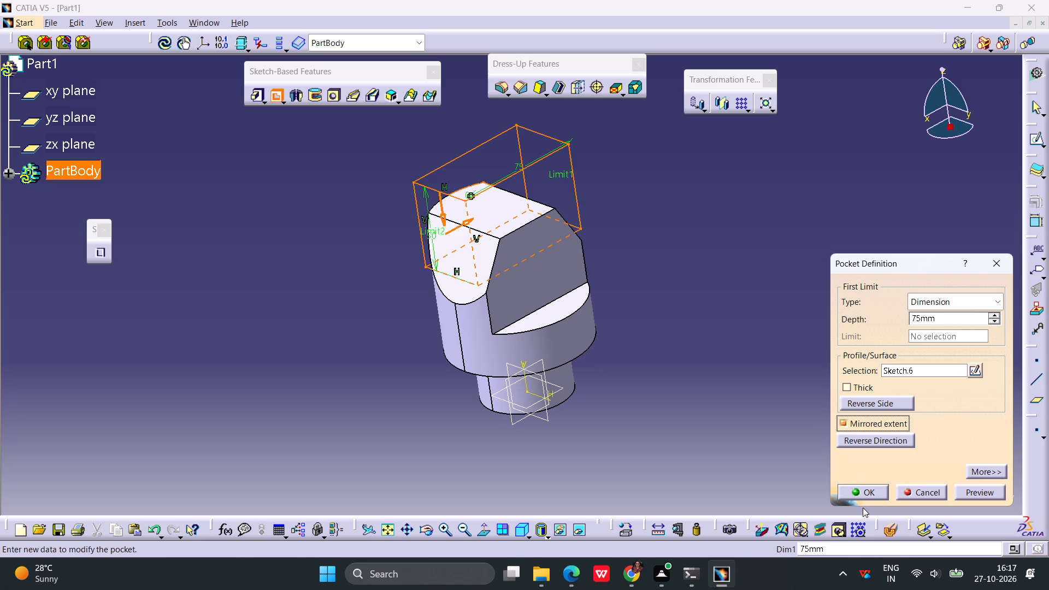
pyautogui.click(862, 493)
pyautogui.click(774, 394)
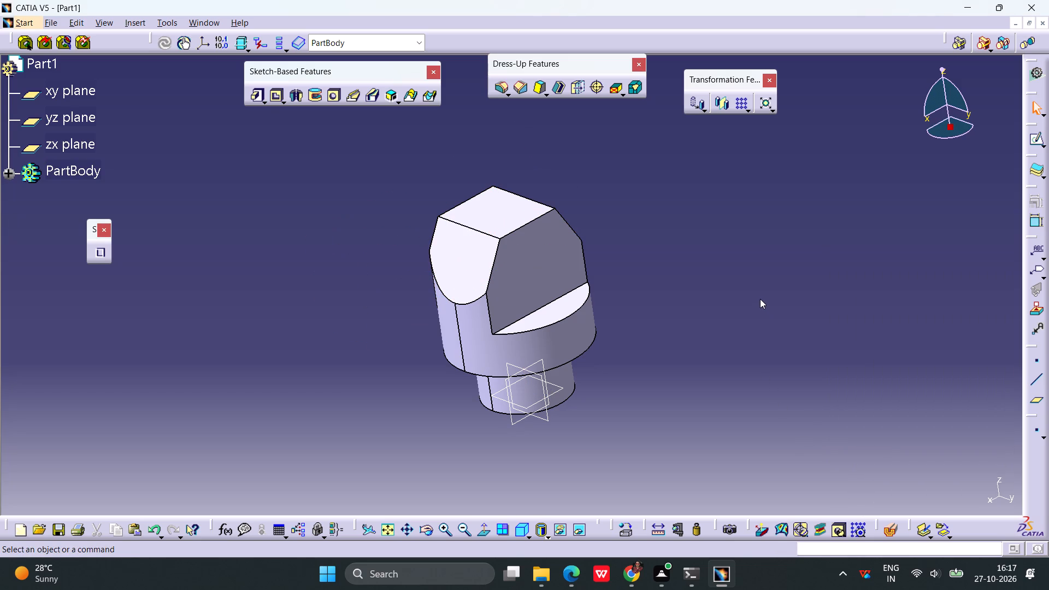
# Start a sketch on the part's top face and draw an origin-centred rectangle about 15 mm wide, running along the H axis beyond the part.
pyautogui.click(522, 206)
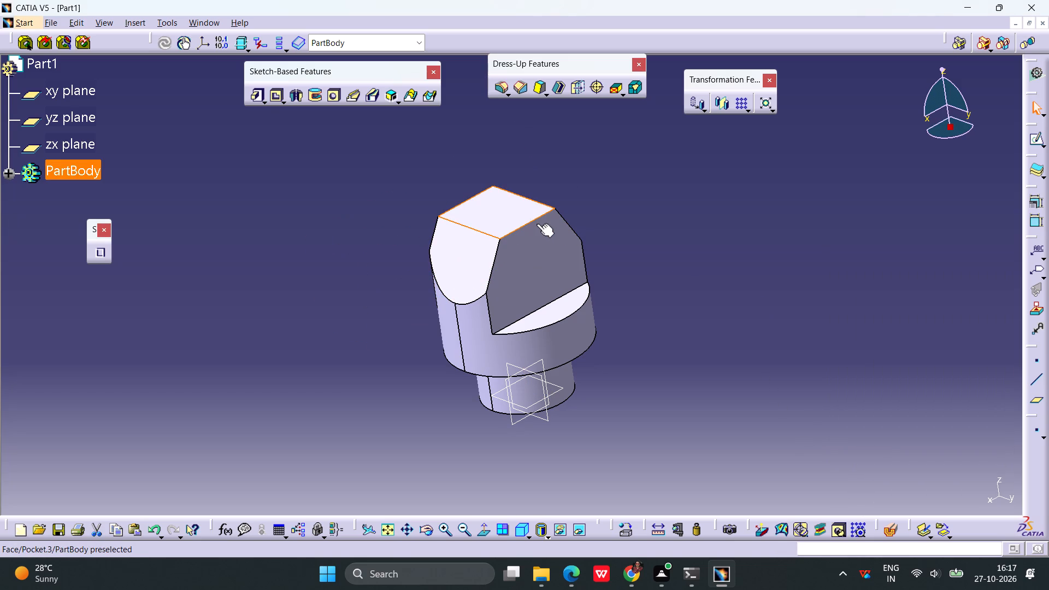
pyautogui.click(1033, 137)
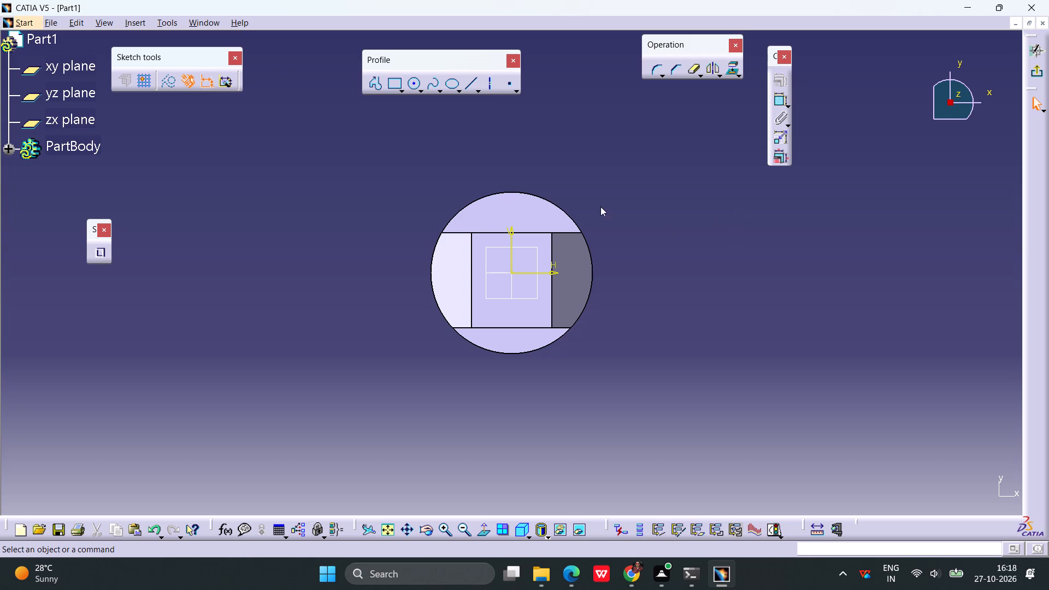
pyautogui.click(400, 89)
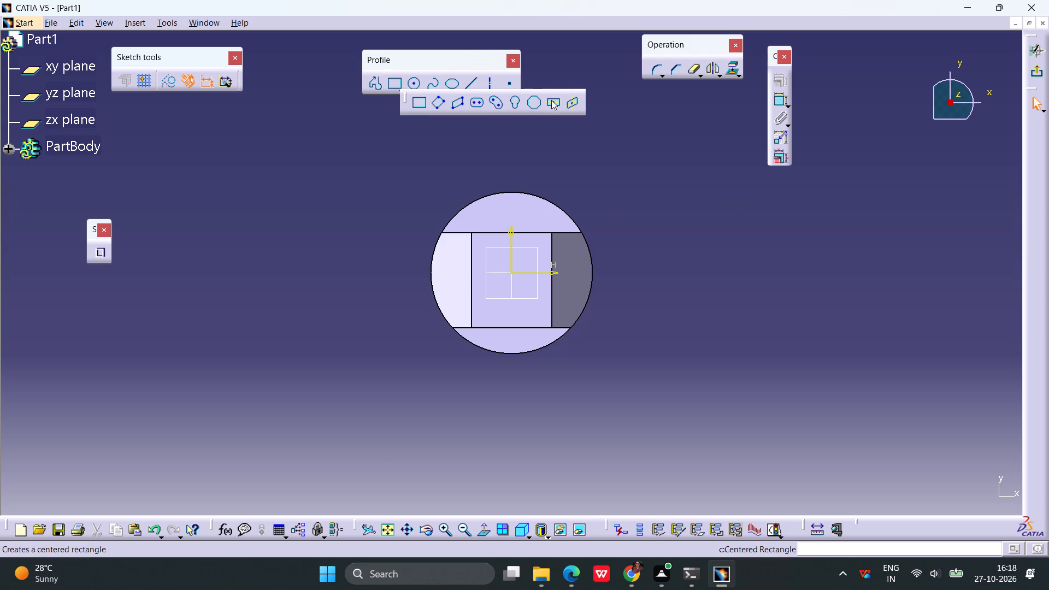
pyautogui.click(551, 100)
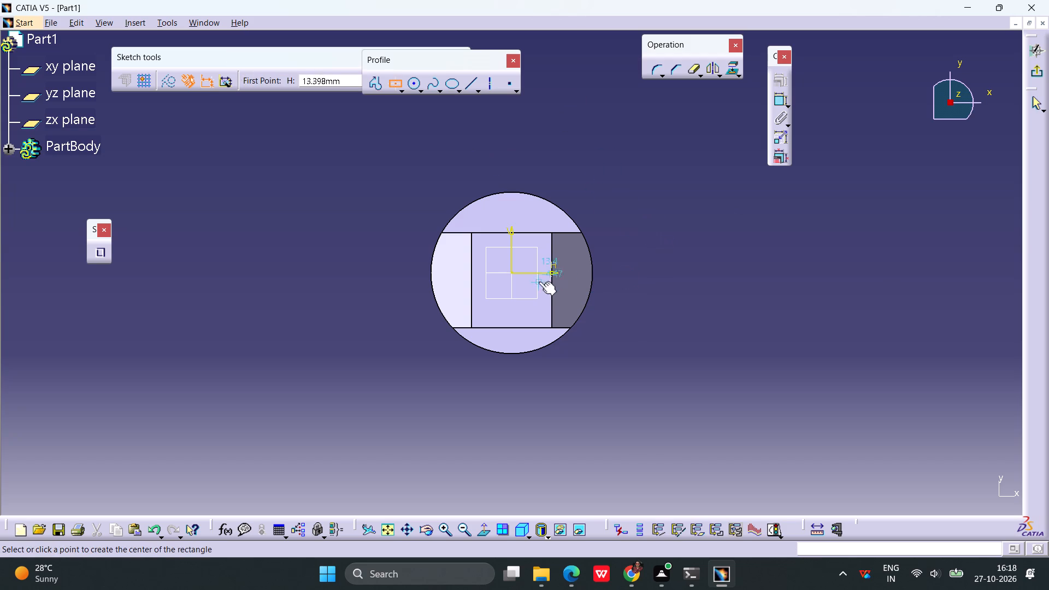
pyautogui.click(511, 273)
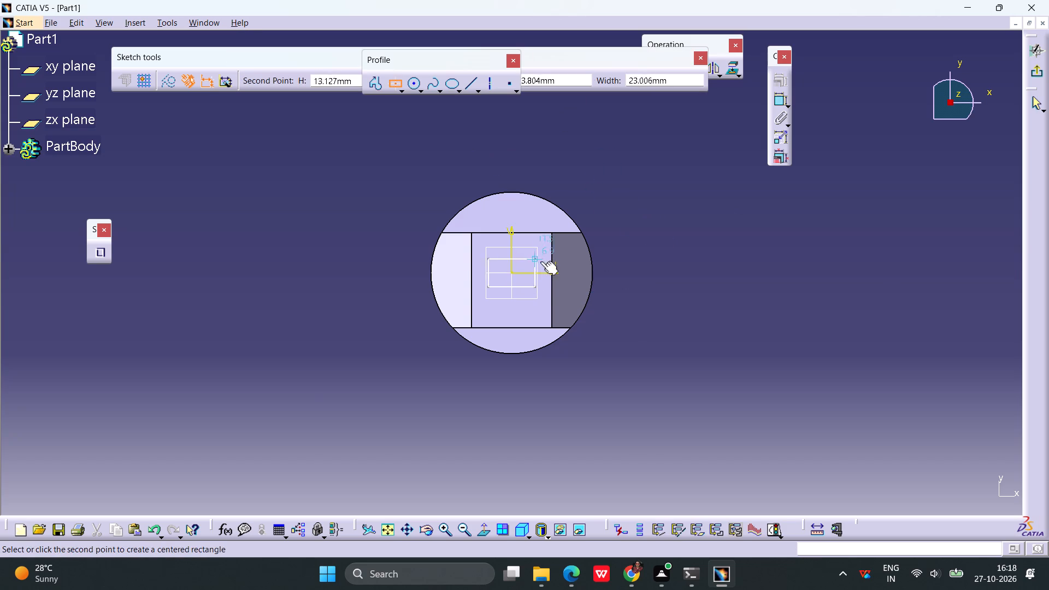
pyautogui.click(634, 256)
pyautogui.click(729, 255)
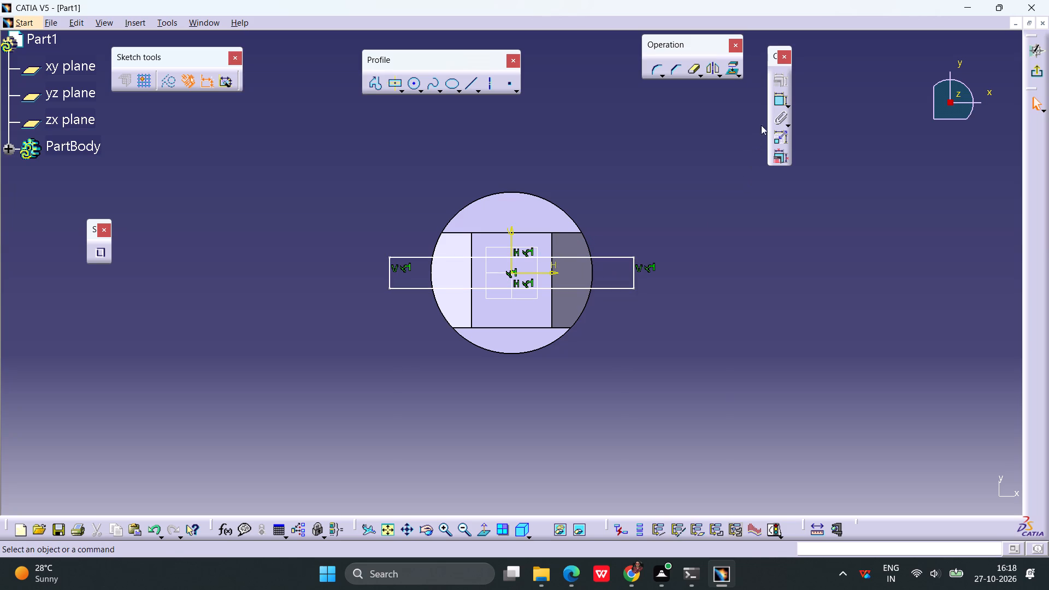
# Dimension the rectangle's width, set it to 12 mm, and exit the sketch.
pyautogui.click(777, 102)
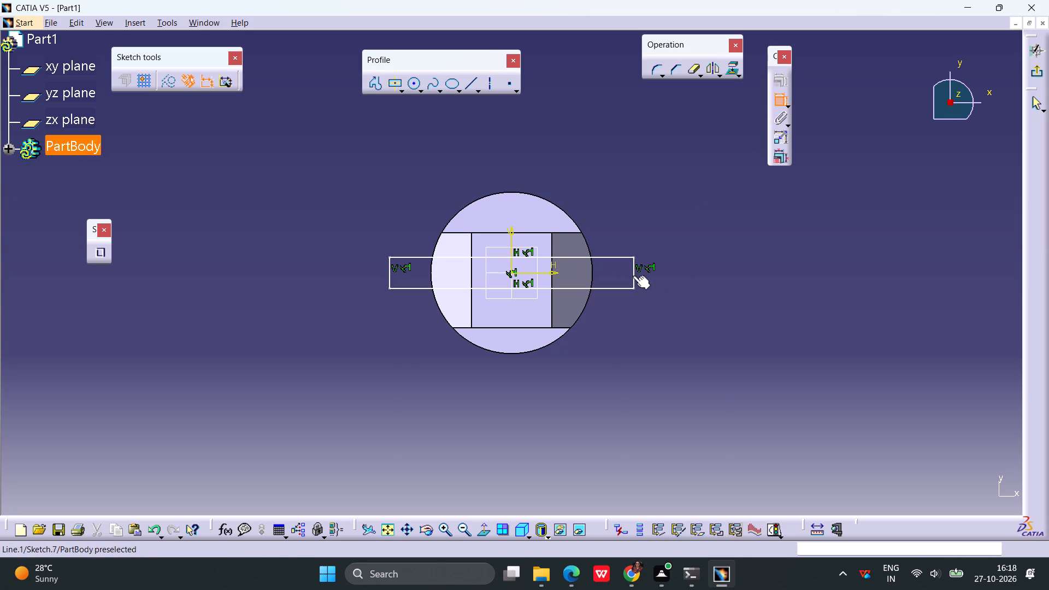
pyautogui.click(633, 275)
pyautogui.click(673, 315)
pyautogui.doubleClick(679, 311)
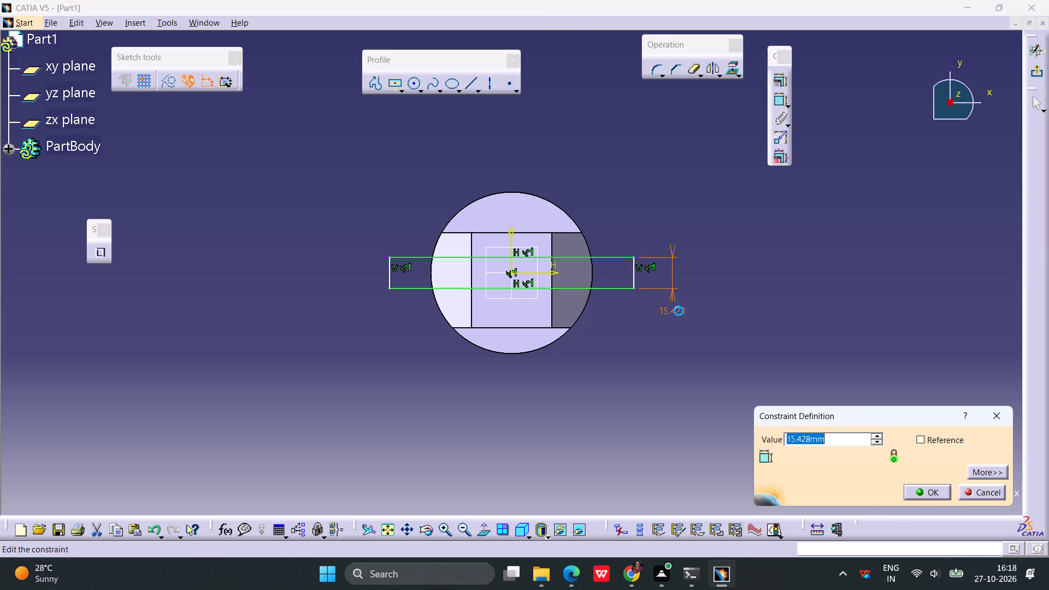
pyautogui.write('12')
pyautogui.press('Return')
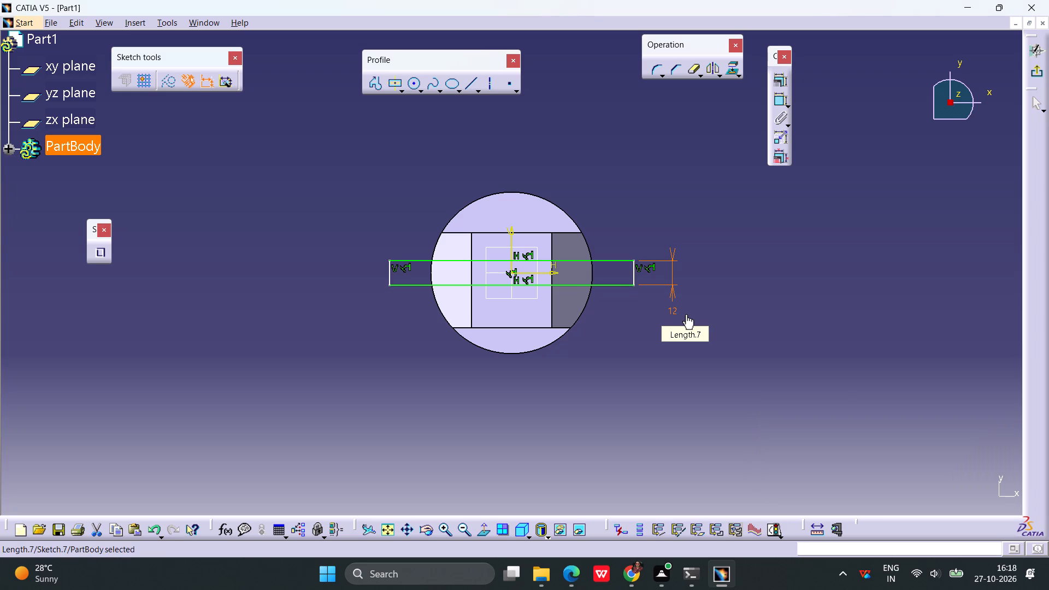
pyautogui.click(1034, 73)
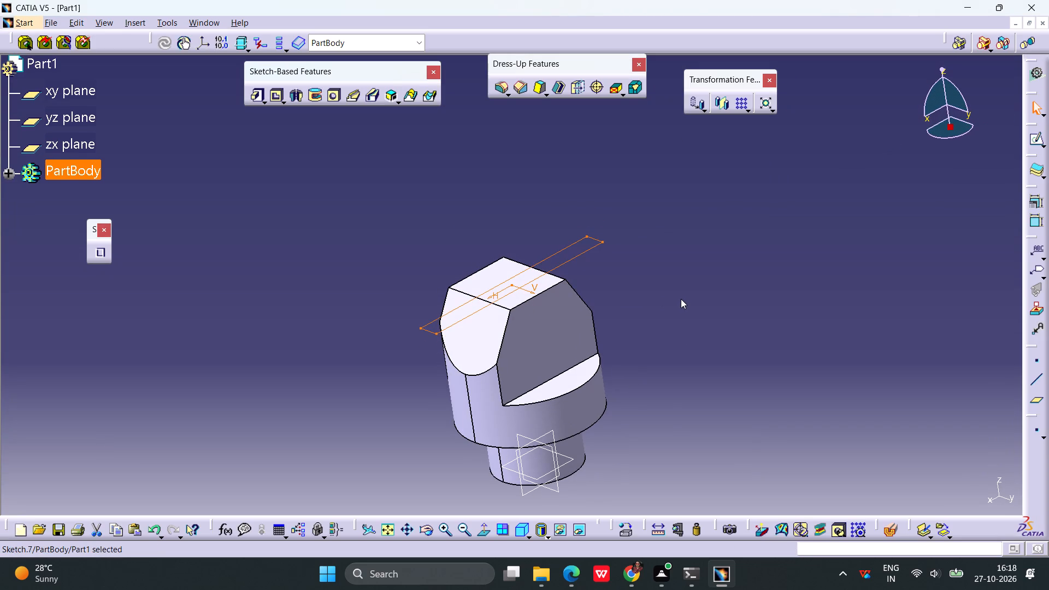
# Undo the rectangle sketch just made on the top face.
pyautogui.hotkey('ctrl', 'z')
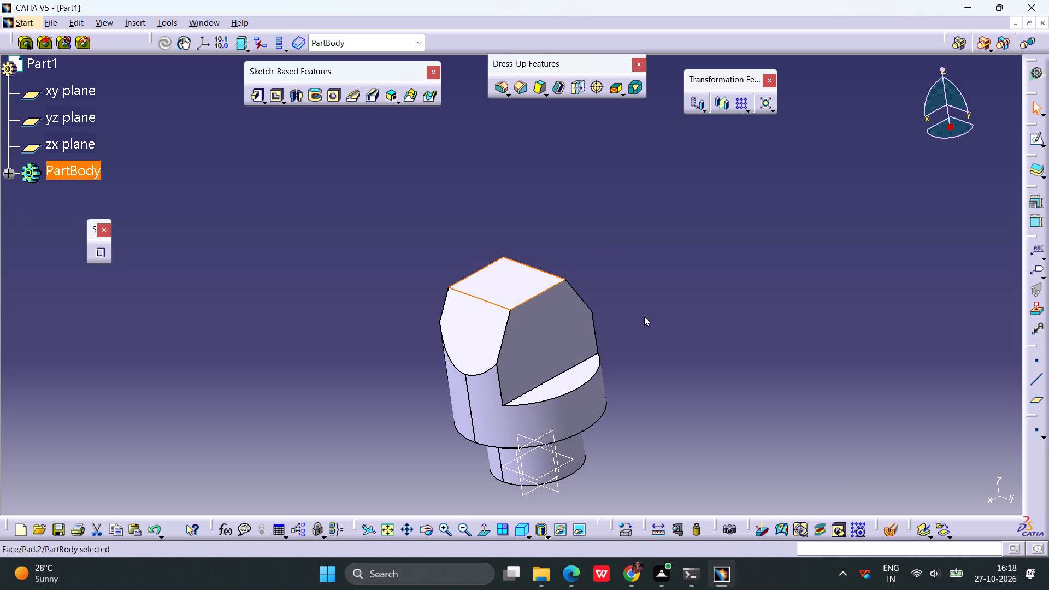
# Start a new sketch on the top face and draw an origin-centred rectangle about 15 mm wide, running along the V axis beyond the part.
pyautogui.click(506, 290)
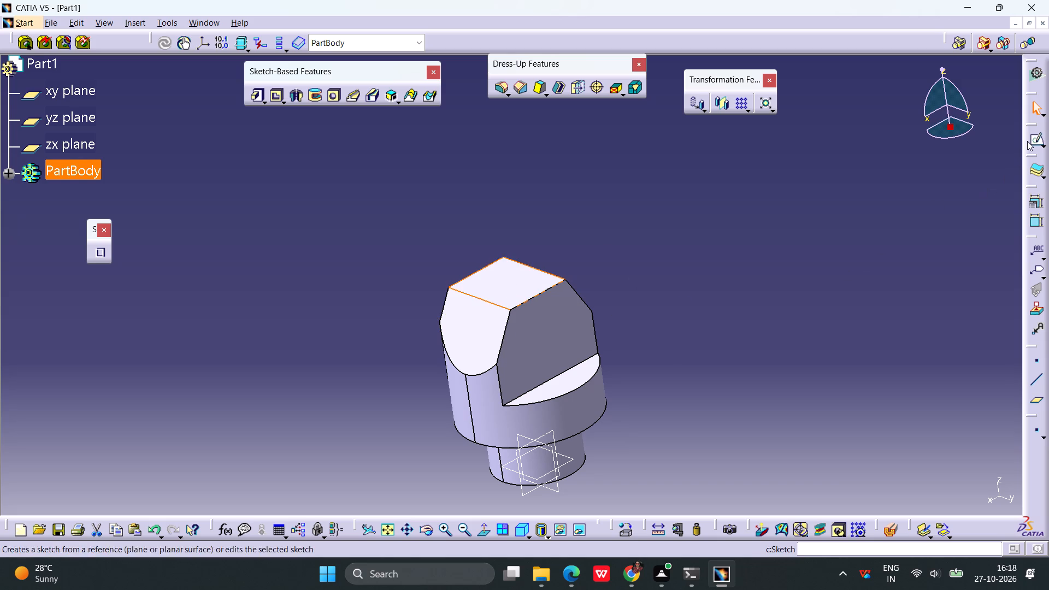
pyautogui.click(1027, 141)
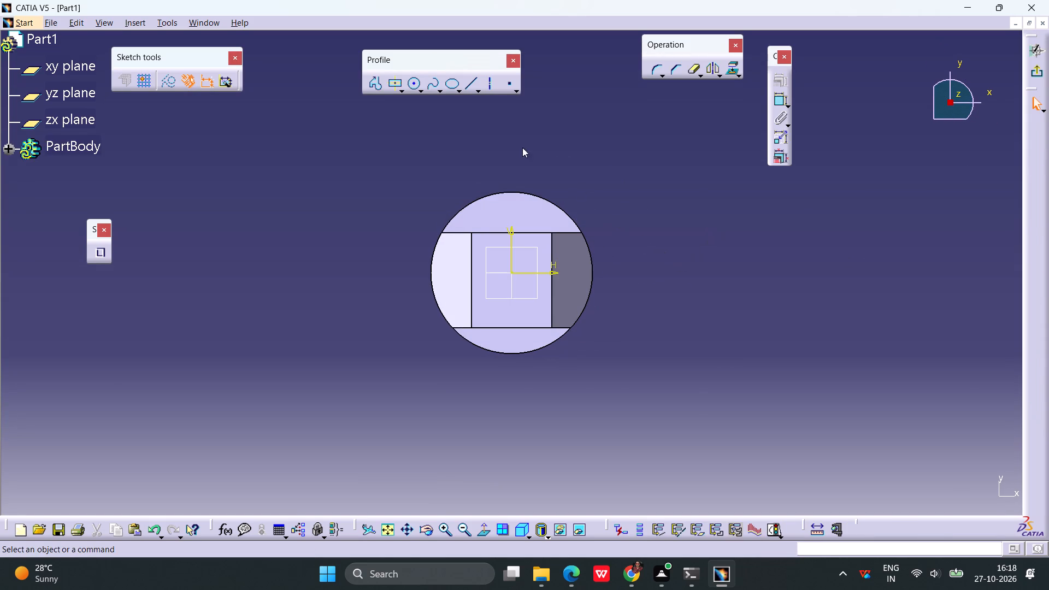
pyautogui.click(389, 82)
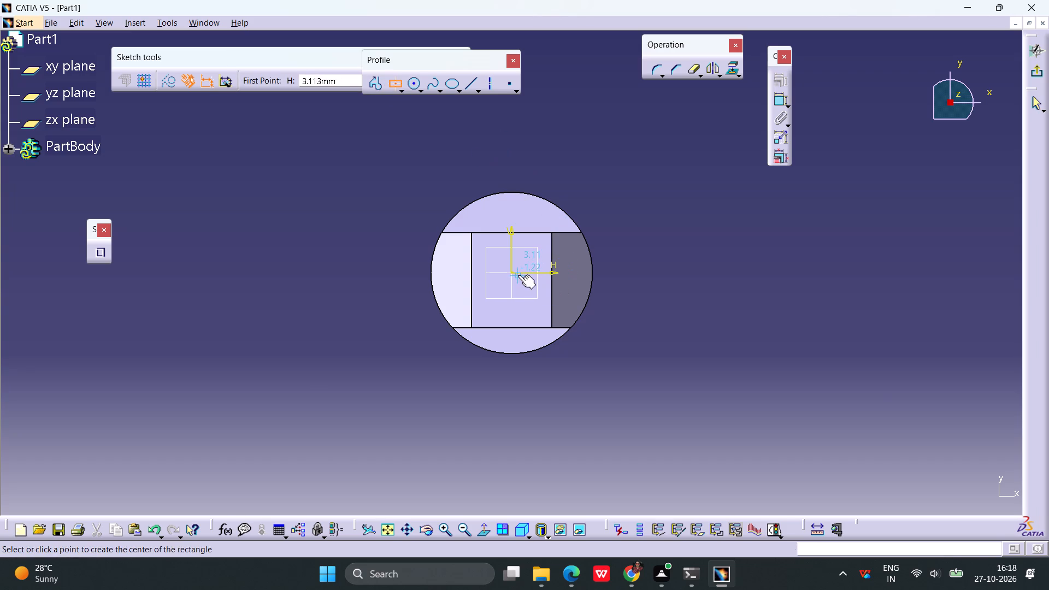
pyautogui.click(512, 273)
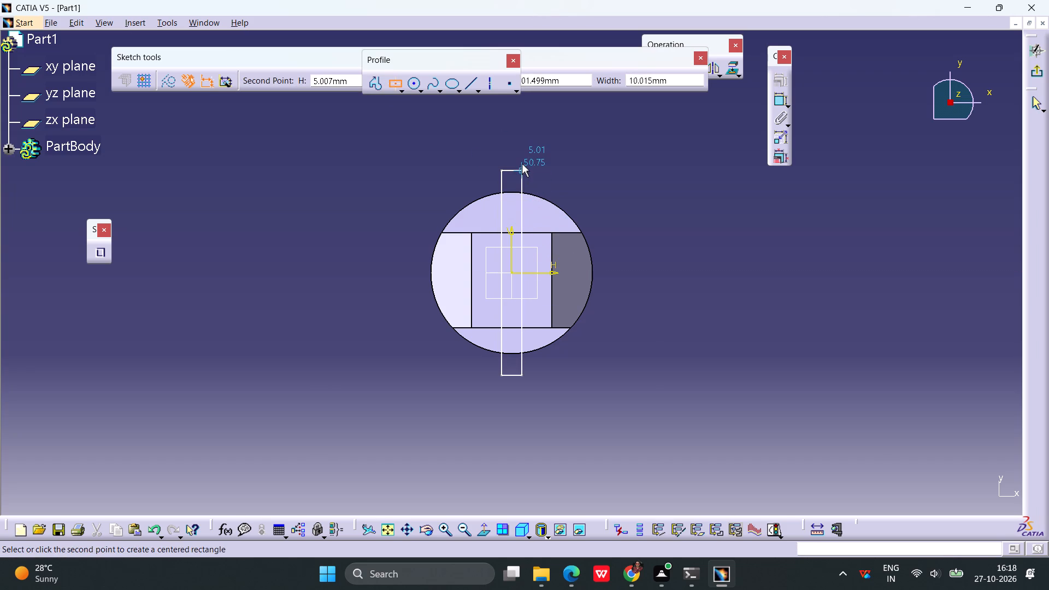
pyautogui.click(528, 162)
pyautogui.click(708, 131)
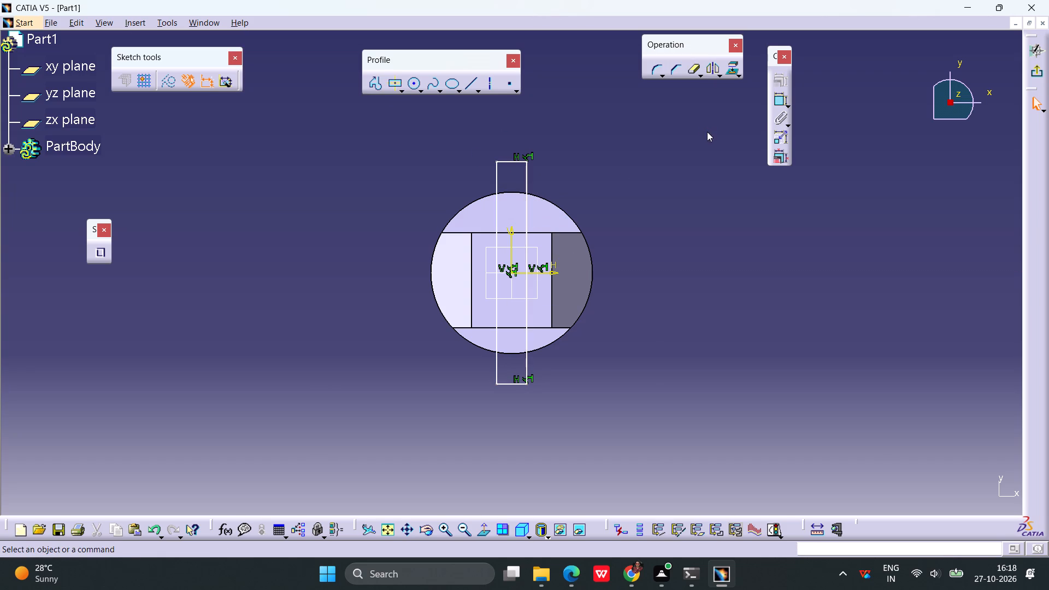
# Dimension the new rectangle's width, set it to 12 mm, and exit the sketch.
pyautogui.click(772, 101)
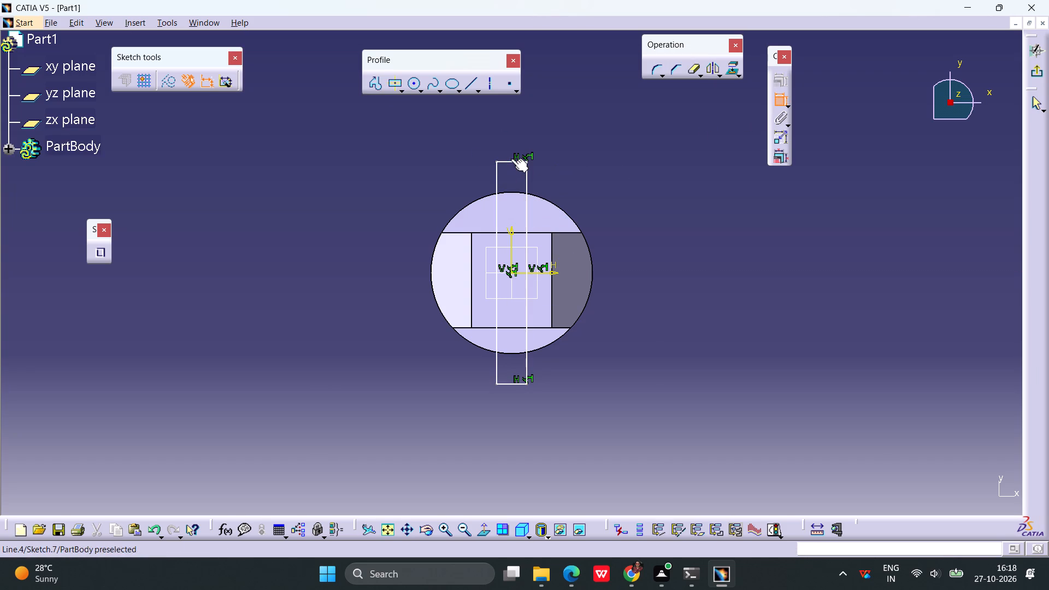
pyautogui.click(511, 158)
pyautogui.click(562, 139)
pyautogui.doubleClick(564, 137)
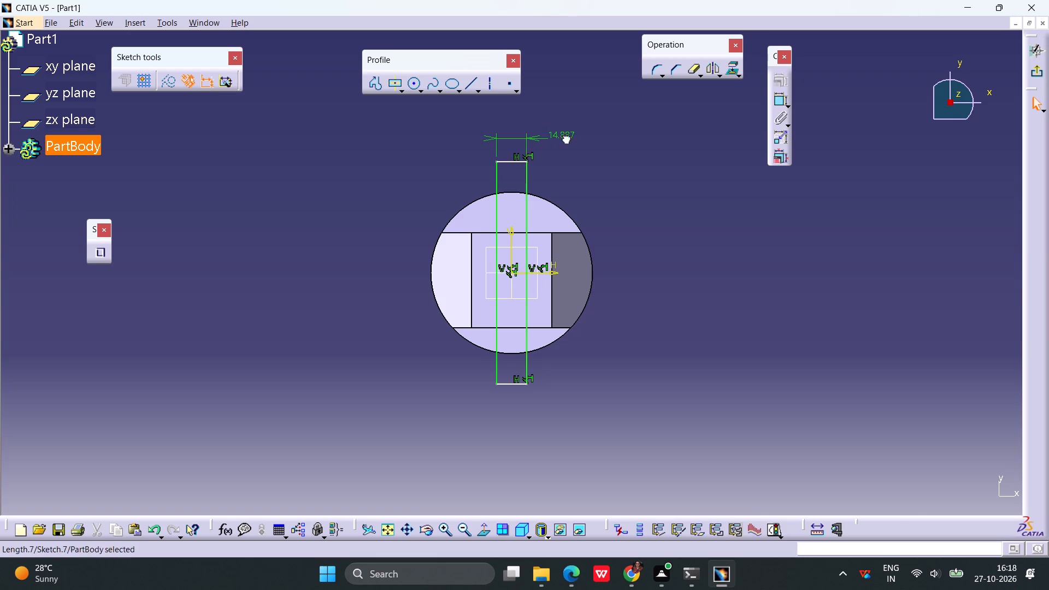
pyautogui.write('12')
pyautogui.press('Return')
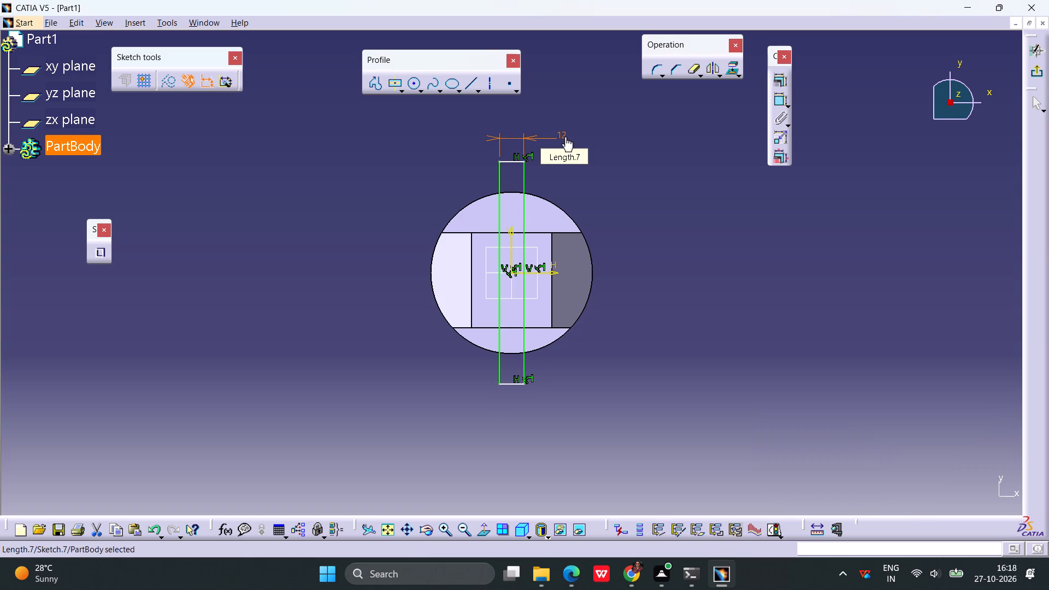
pyautogui.click(741, 211)
pyautogui.click(1034, 70)
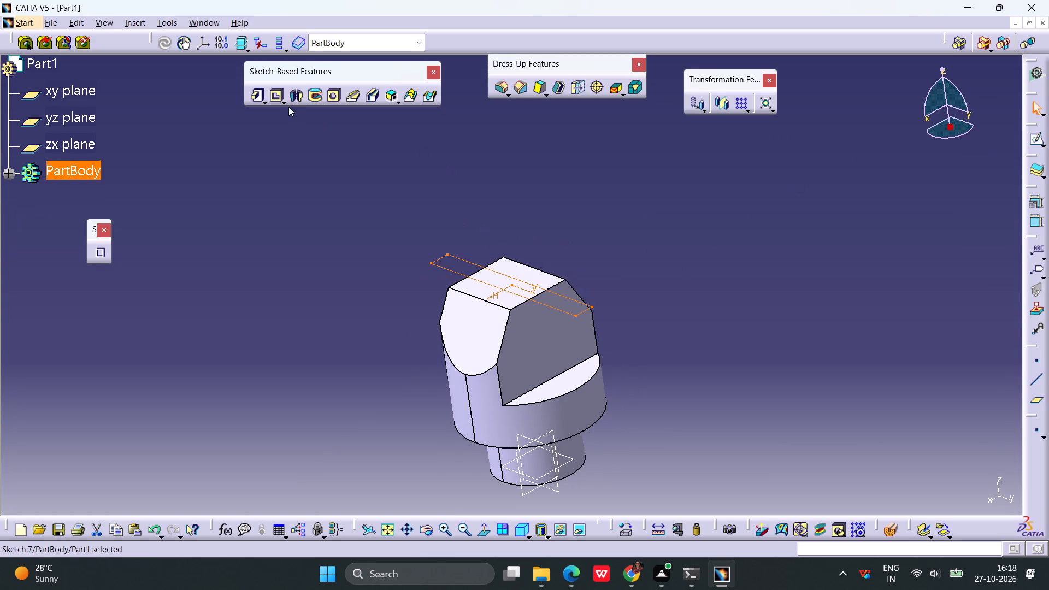
# Pocket the rectangle 40 mm deep to cut a slot down from the top face.
pyautogui.click(274, 95)
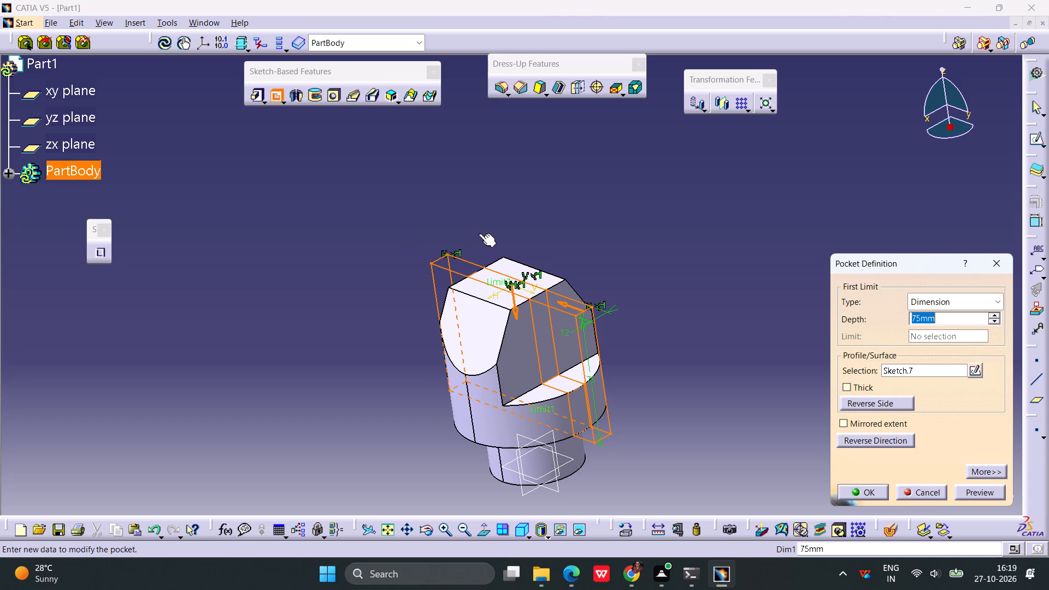
pyautogui.write('40')
pyautogui.press('Return')
pyautogui.click(638, 292)
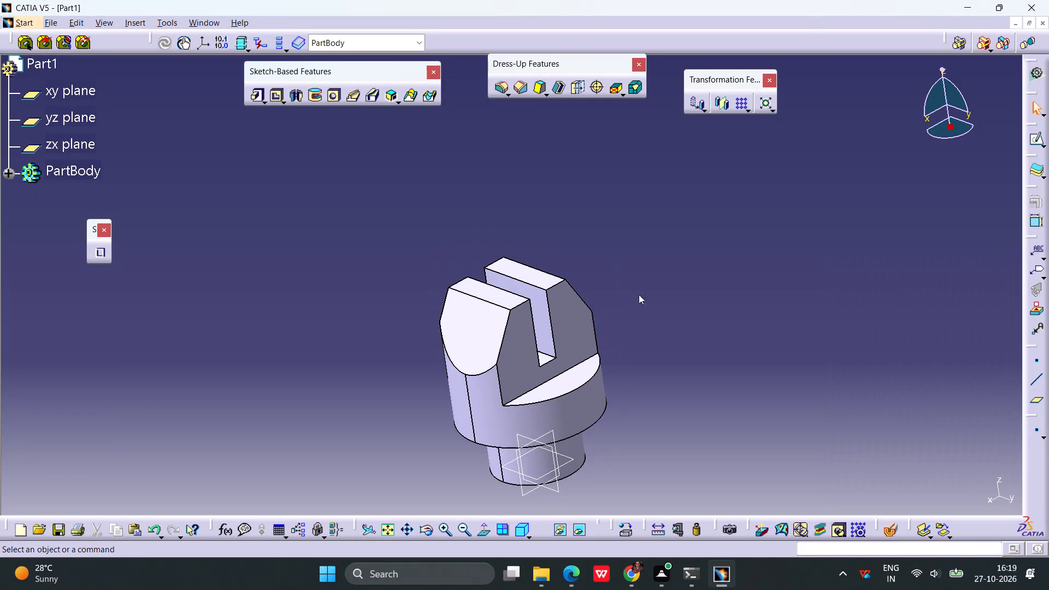
# Start a sketch on the zx plane and draw a vertical line about 80 mm long, about 16 mm from the V axis on the negative H side.
pyautogui.click(521, 493)
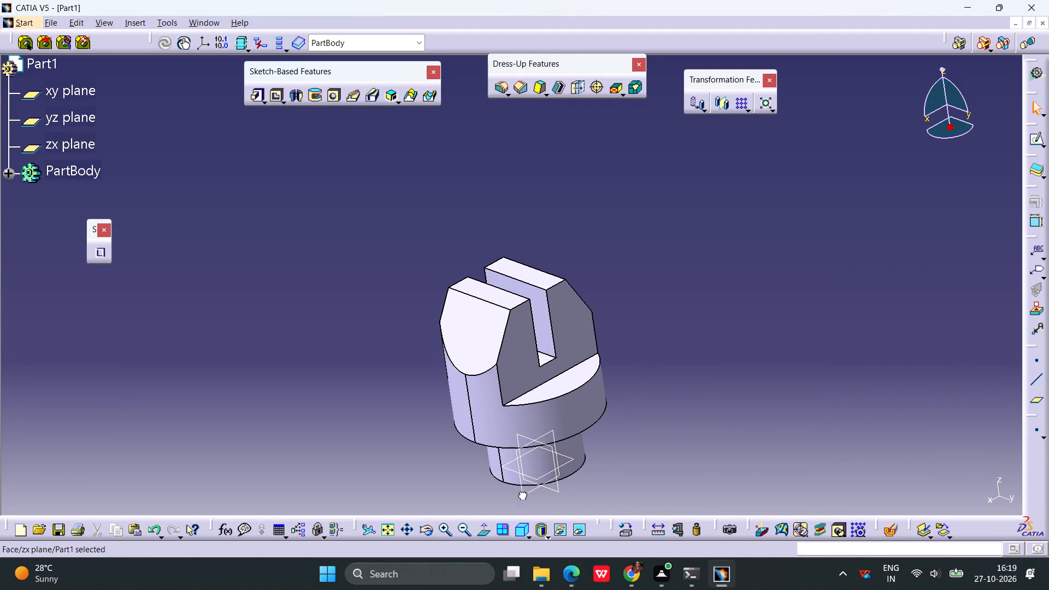
pyautogui.click(1030, 139)
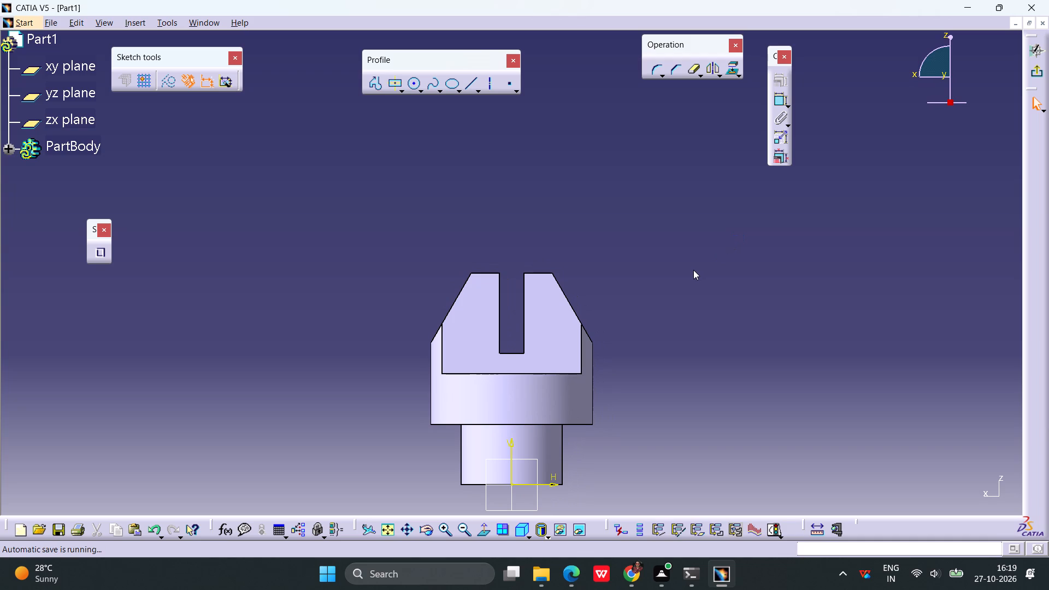
pyautogui.click(467, 86)
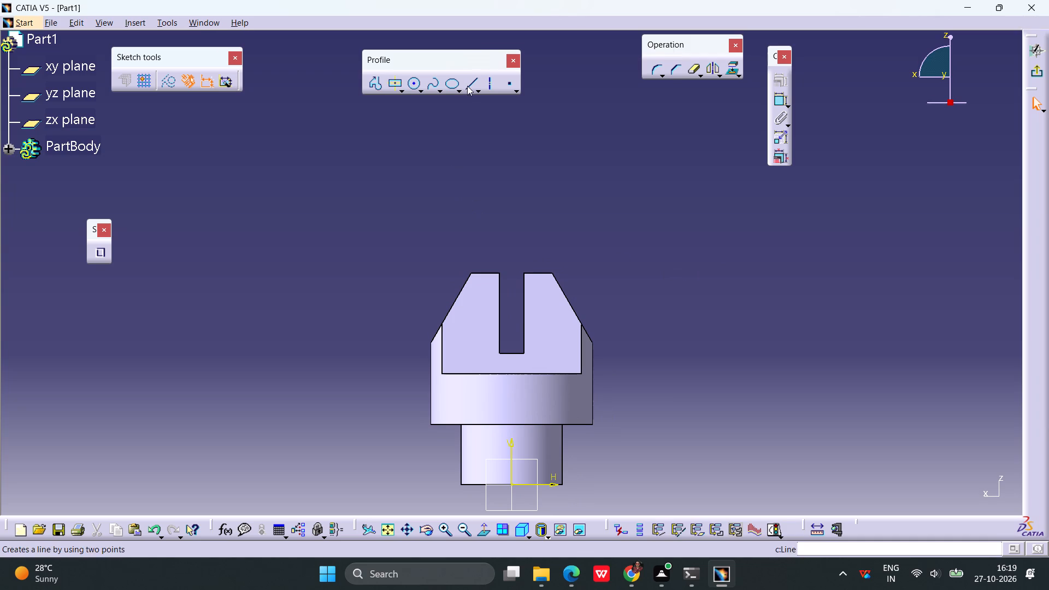
pyautogui.click(480, 233)
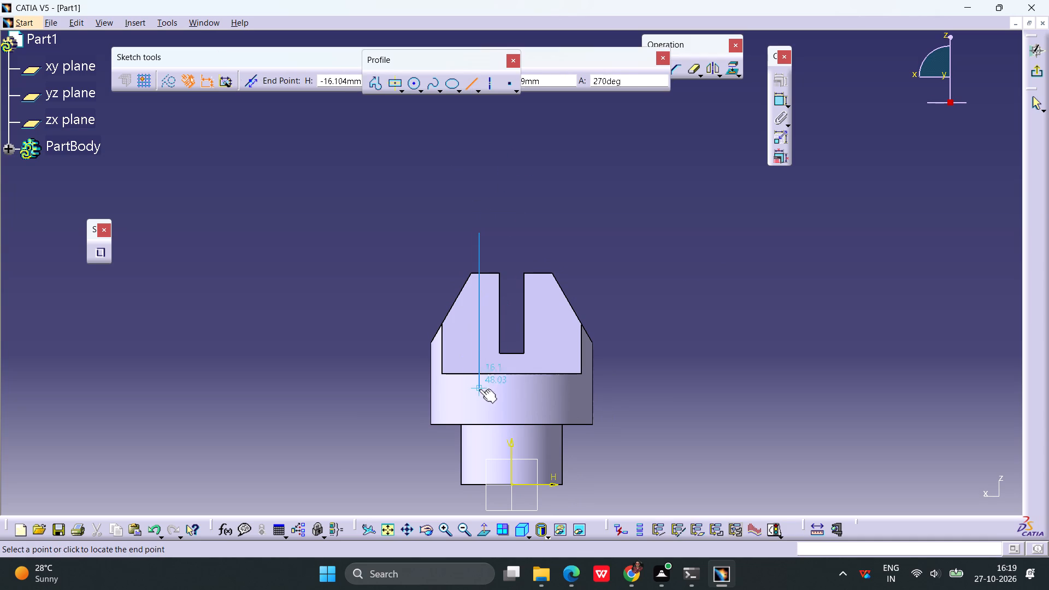
pyautogui.click(477, 394)
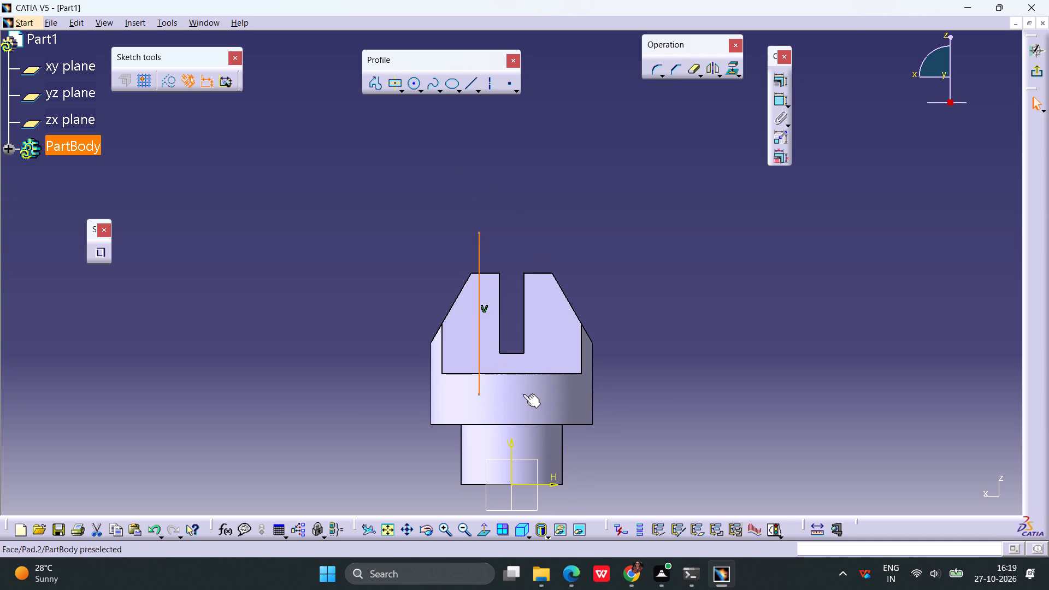
pyautogui.click(698, 376)
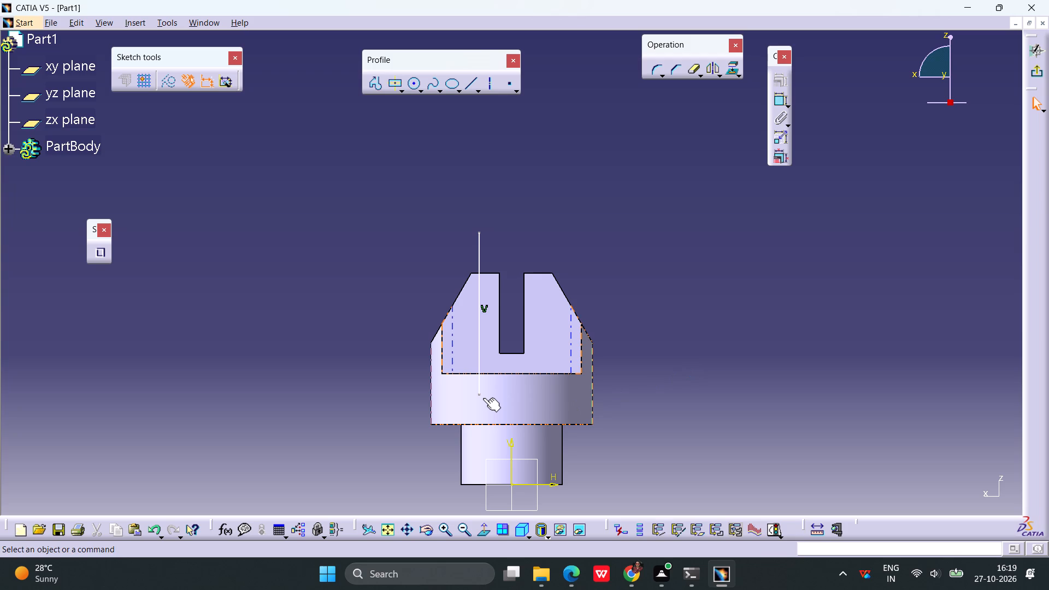
# Dimension the line's lower endpoint from the bottom edge of the flat side cut and set the distance to 10 mm.
pyautogui.click(480, 394)
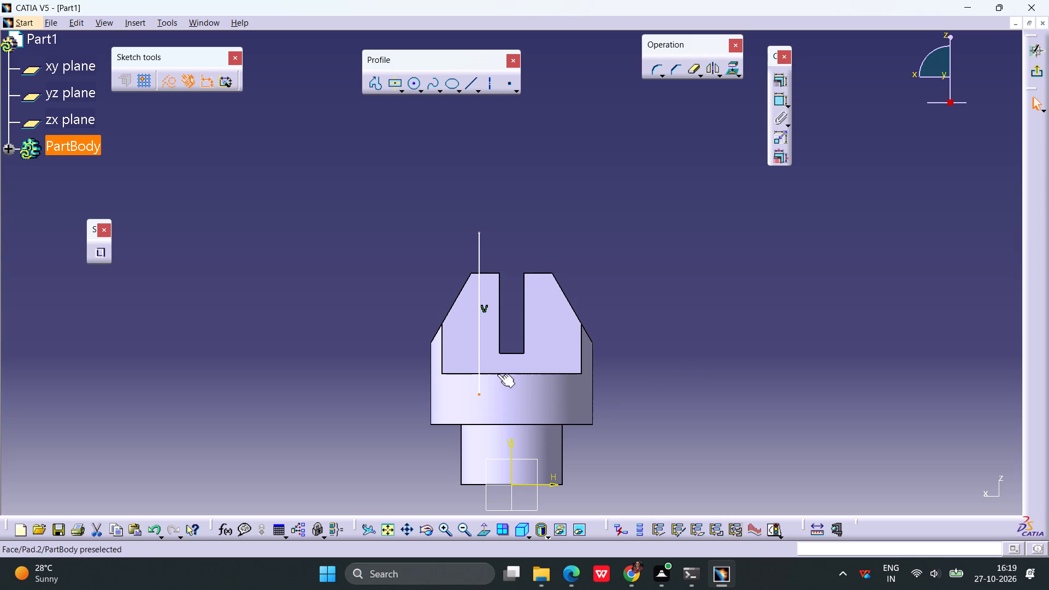
pyautogui.keyDown('ctrl'); pyautogui.click(497, 374); pyautogui.keyUp('ctrl')
pyautogui.click(772, 101)
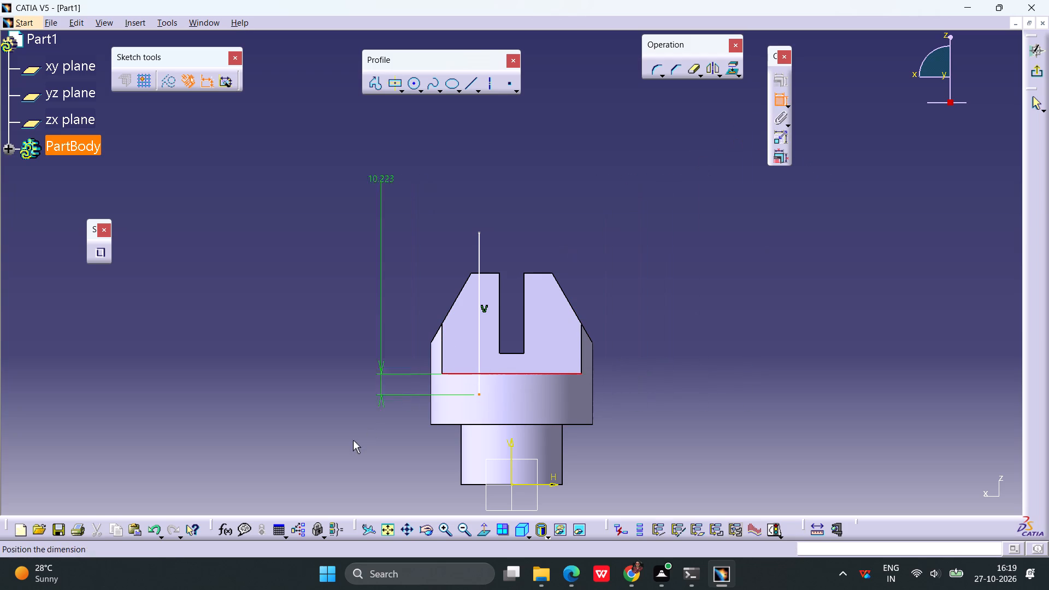
pyautogui.click(347, 412)
pyautogui.doubleClick(349, 180)
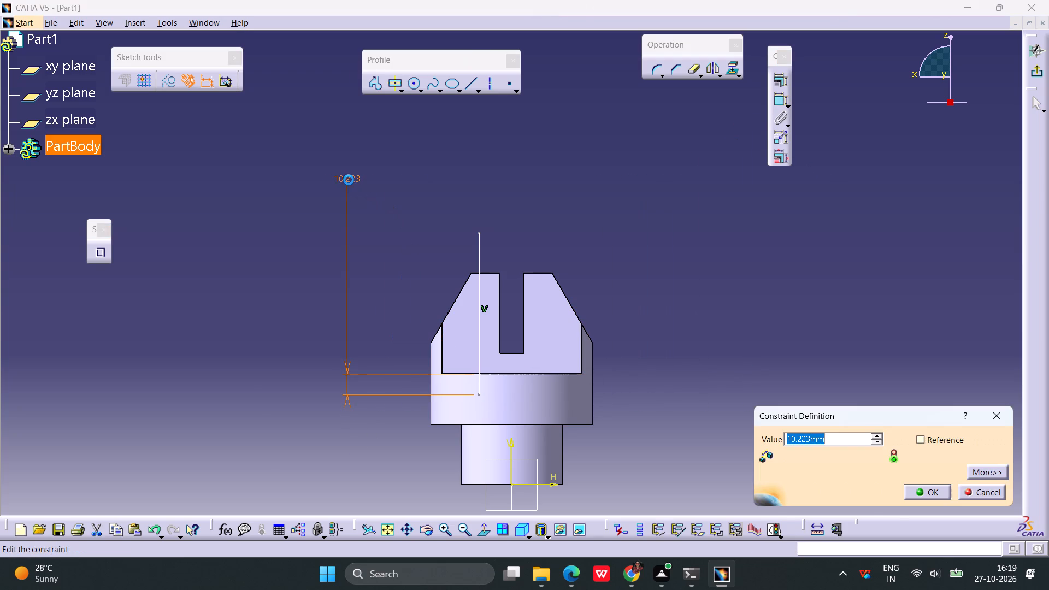
pyautogui.write('10')
pyautogui.press('Return')
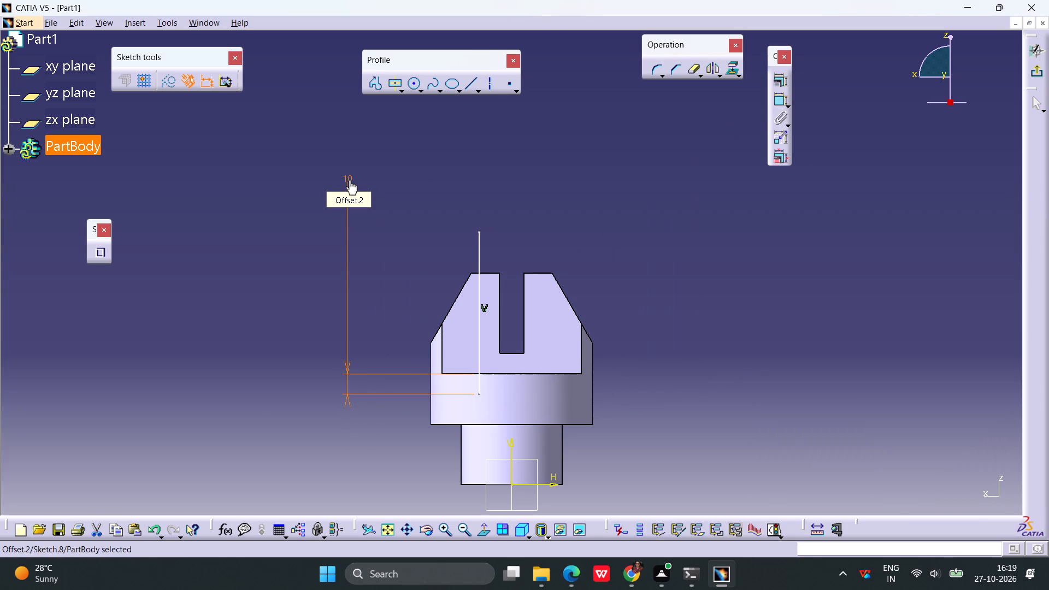
pyautogui.click(627, 268)
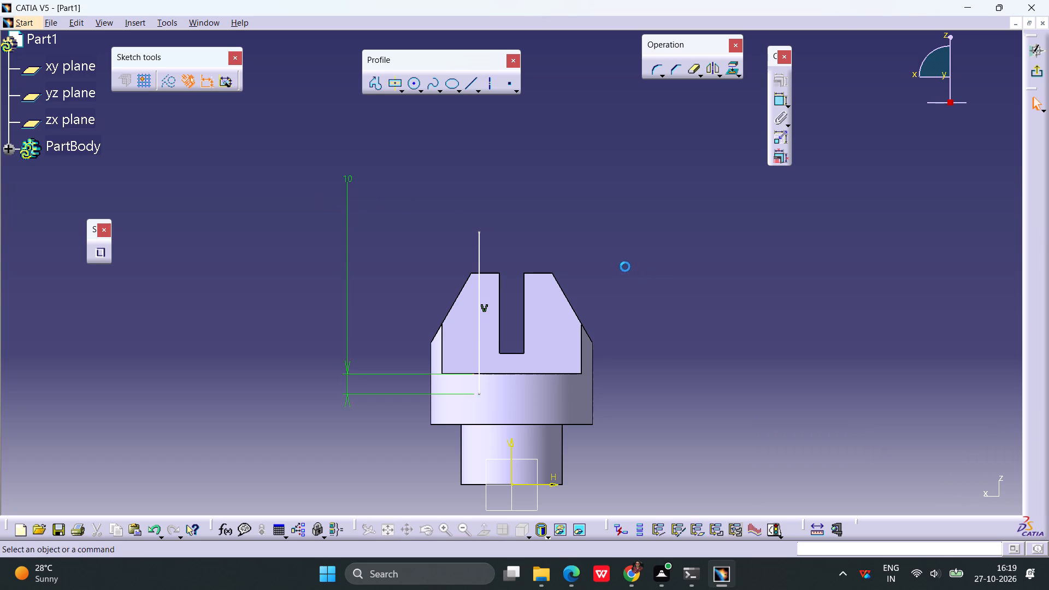
# Dimension the vertical line from the V axis and set the distance to 20 mm.
pyautogui.click(478, 258)
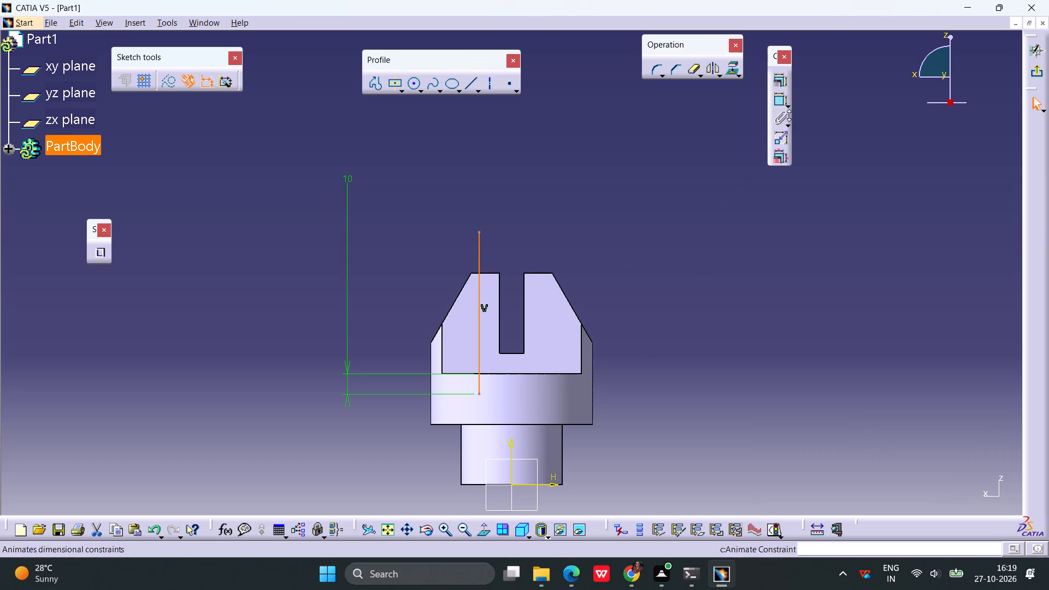
pyautogui.click(773, 101)
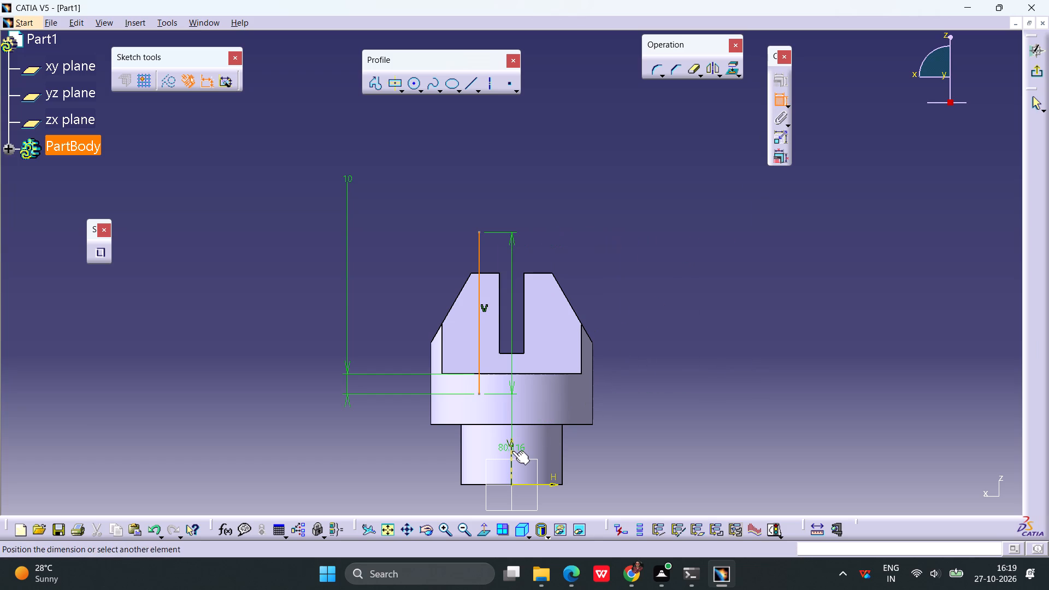
pyautogui.click(512, 452)
pyautogui.click(447, 200)
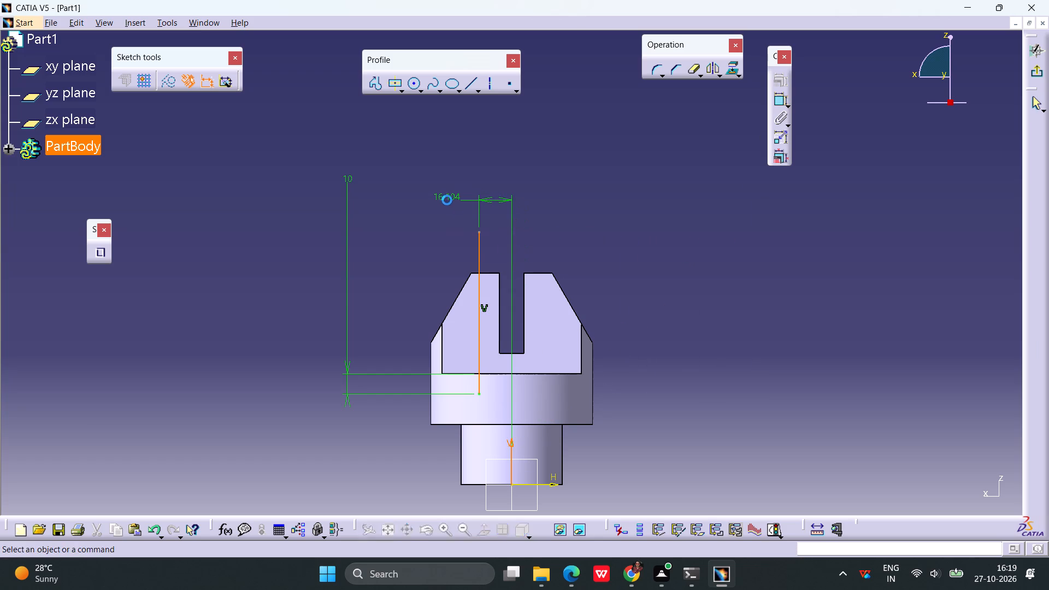
pyautogui.doubleClick(447, 199)
pyautogui.write('20')
pyautogui.press('Return')
pyautogui.click(606, 265)
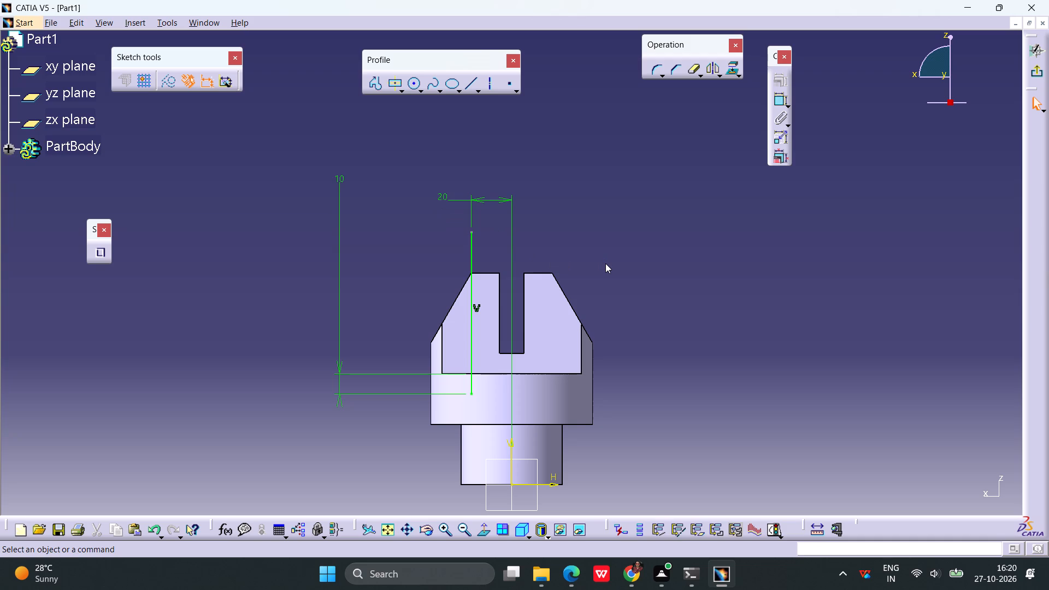
pyautogui.click(642, 255)
# Shorten the vertical line by lowering its upper endpoint inside the part, and dimension that endpoint from the part's top edge.
pyautogui.moveTo(472, 231); pyautogui.dragTo(470, 247)
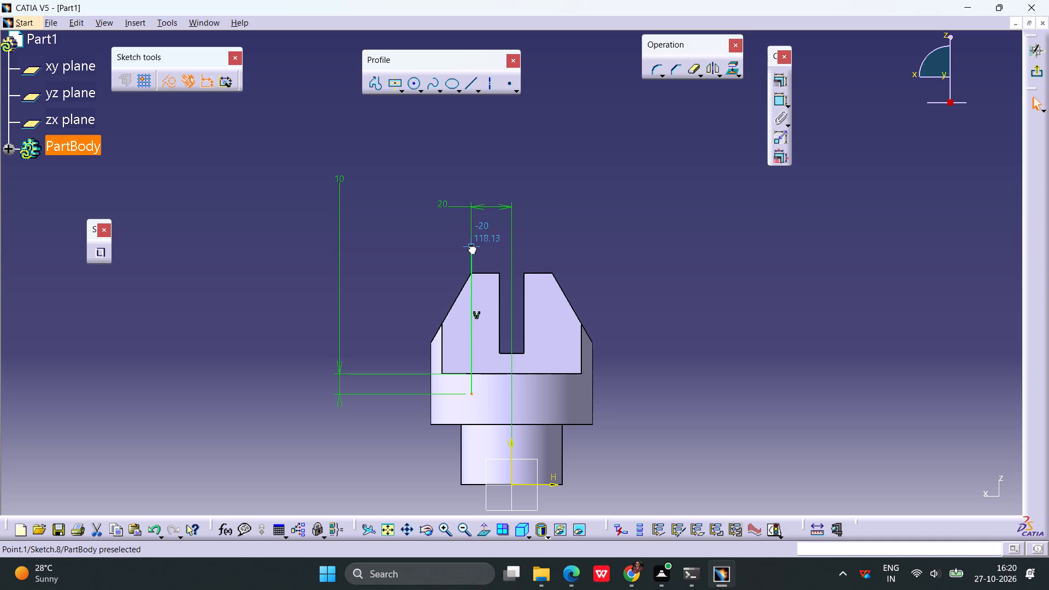
pyautogui.moveTo(470, 247); pyautogui.dragTo(478, 311)
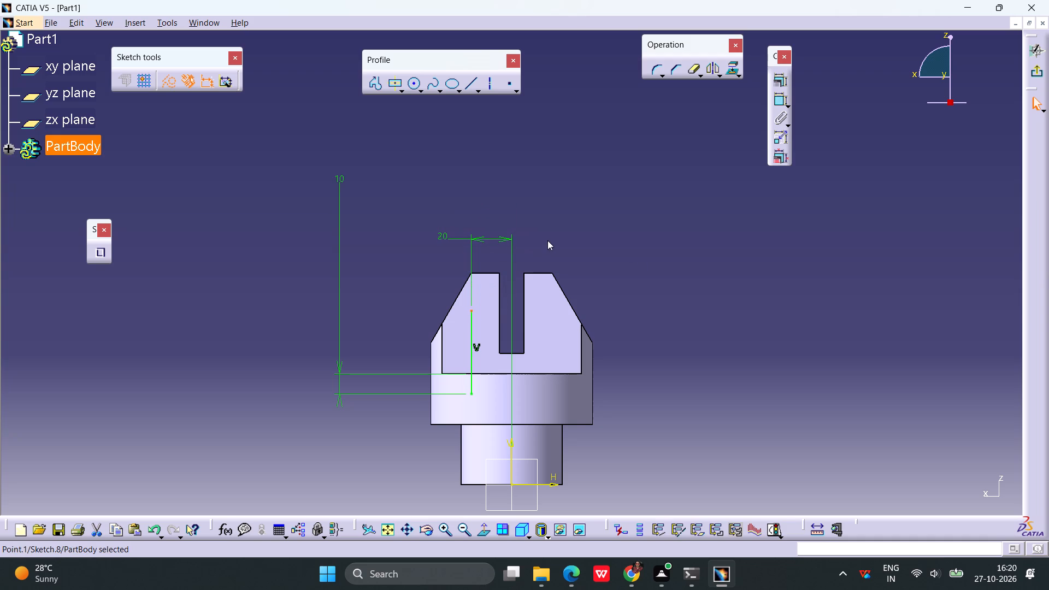
pyautogui.keyDown('ctrl'); pyautogui.click(490, 275); pyautogui.keyUp('ctrl')
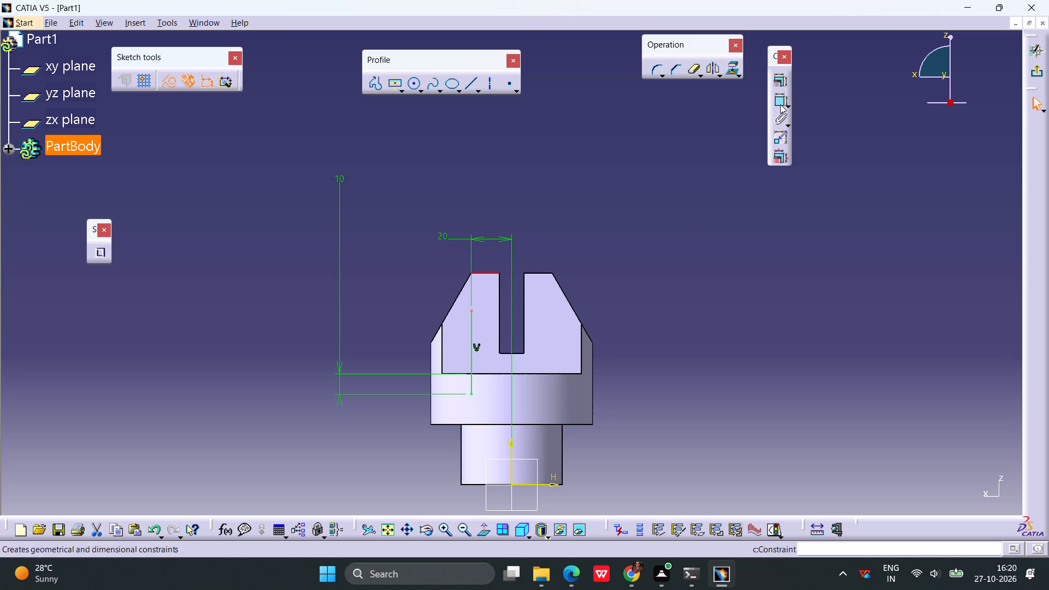
pyautogui.click(779, 103)
pyautogui.click(397, 299)
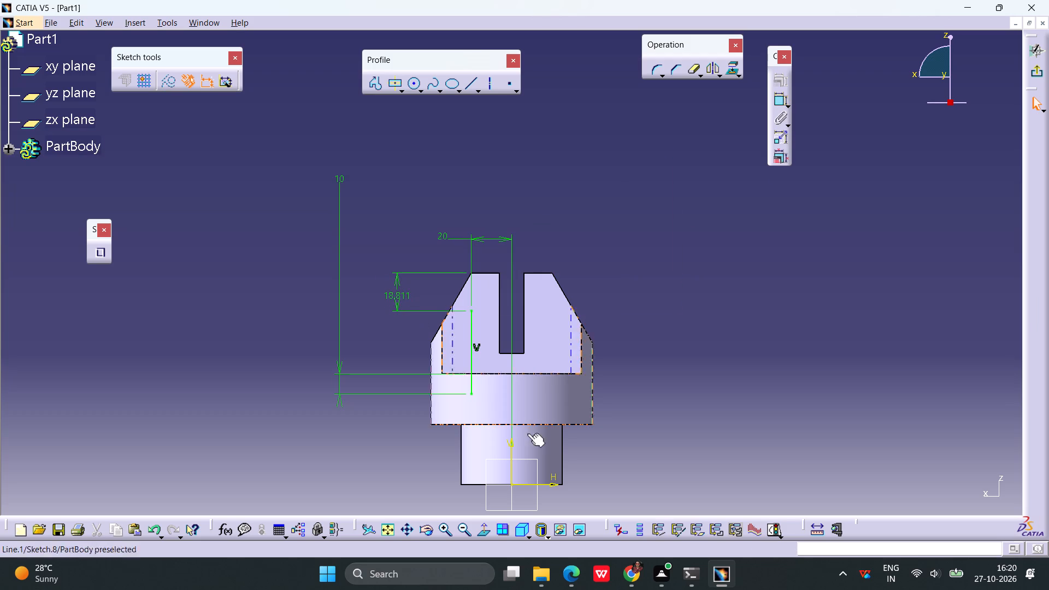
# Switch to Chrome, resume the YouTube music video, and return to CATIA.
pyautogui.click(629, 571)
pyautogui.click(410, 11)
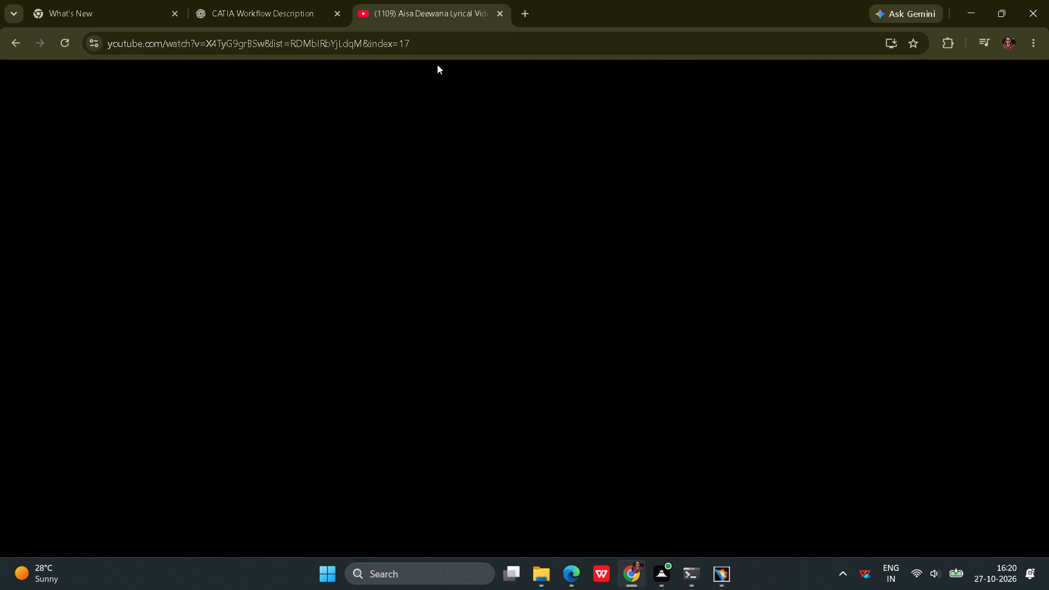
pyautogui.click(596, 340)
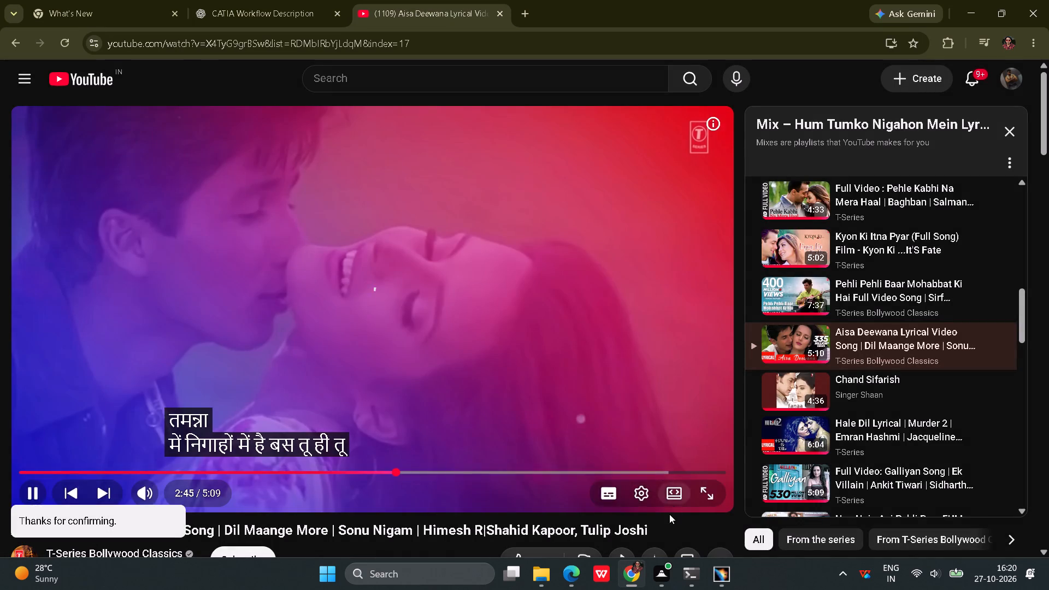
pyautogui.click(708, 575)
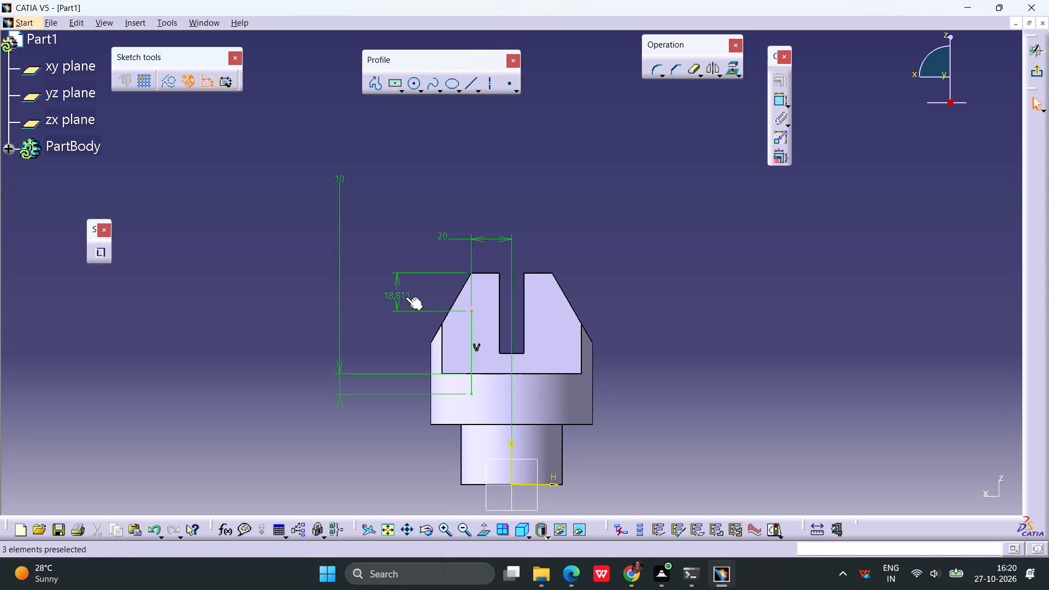
# Set the distance between the line's upper endpoint and the part's top edge to 12 mm.
pyautogui.doubleClick(405, 297)
pyautogui.write('12')
pyautogui.press('Return')
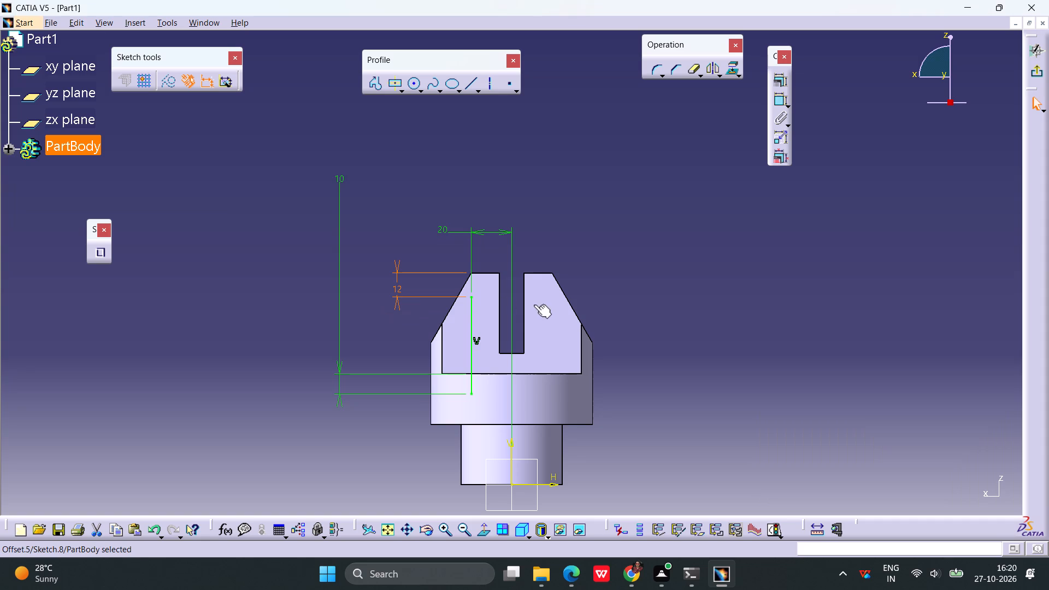
pyautogui.click(624, 215)
# Draw a horizontal line across the part level with the vertical line's upper endpoint, at V about 93 mm, and make it a construction line.
pyautogui.click(465, 87)
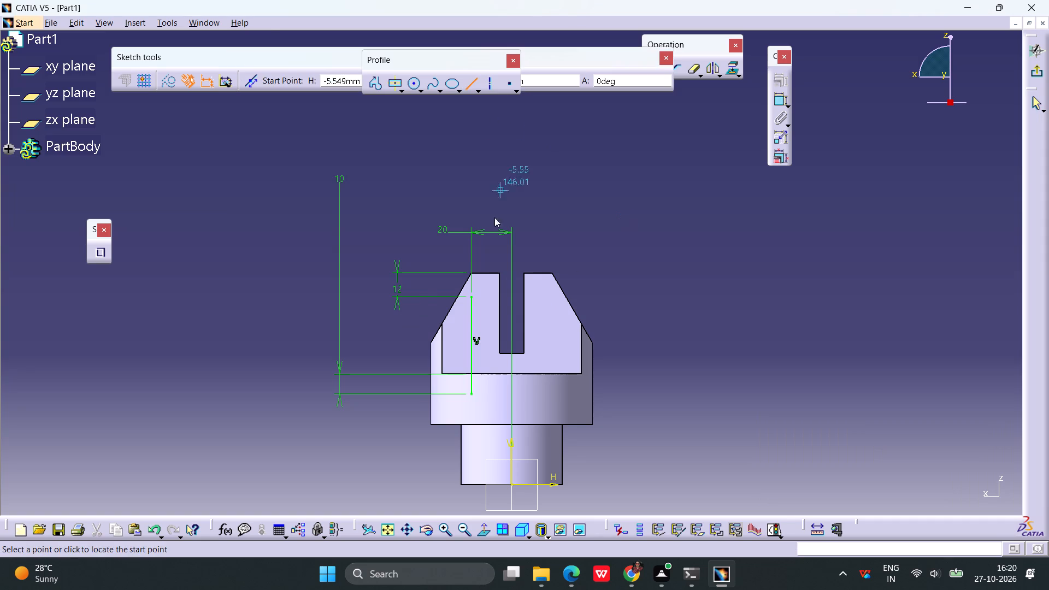
pyautogui.click(375, 297)
pyautogui.click(640, 297)
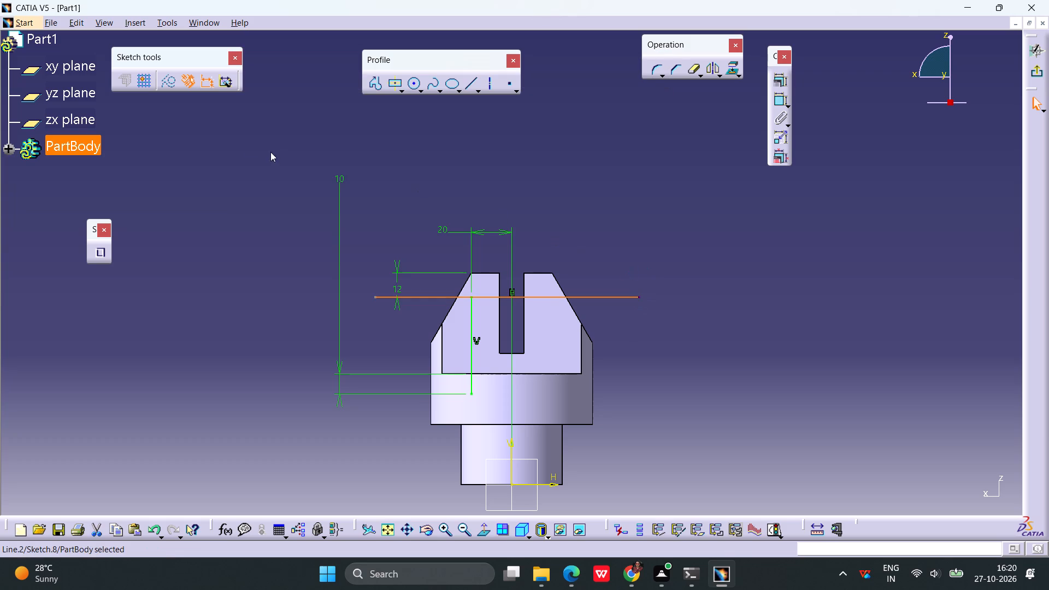
pyautogui.click(170, 82)
pyautogui.click(684, 188)
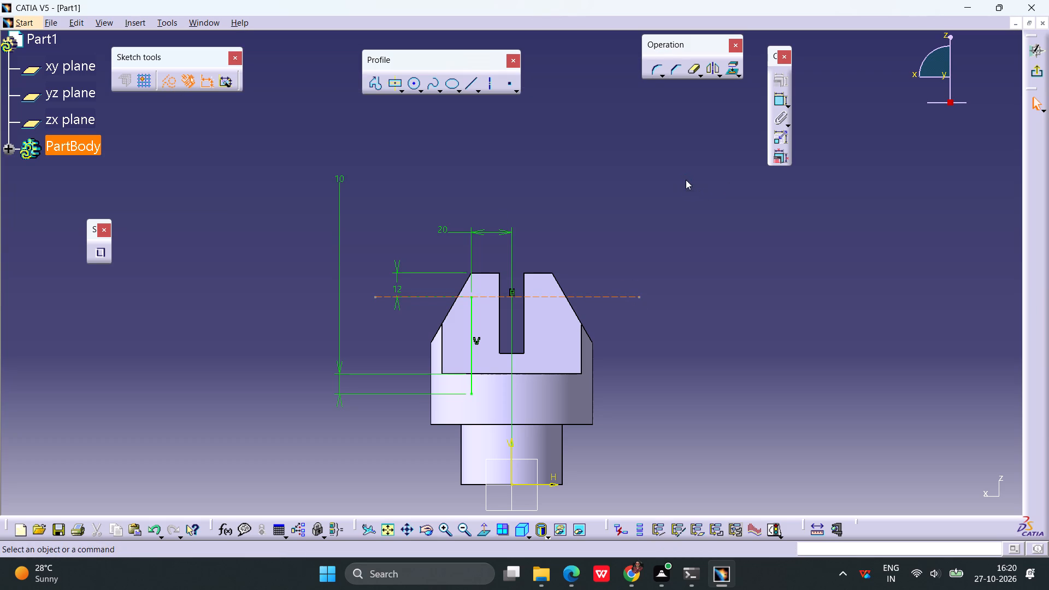
# Draw a circle centred on the V axis over the lower part of the slot, below the construction line, and convert it to standard geometry.
pyautogui.click(414, 86)
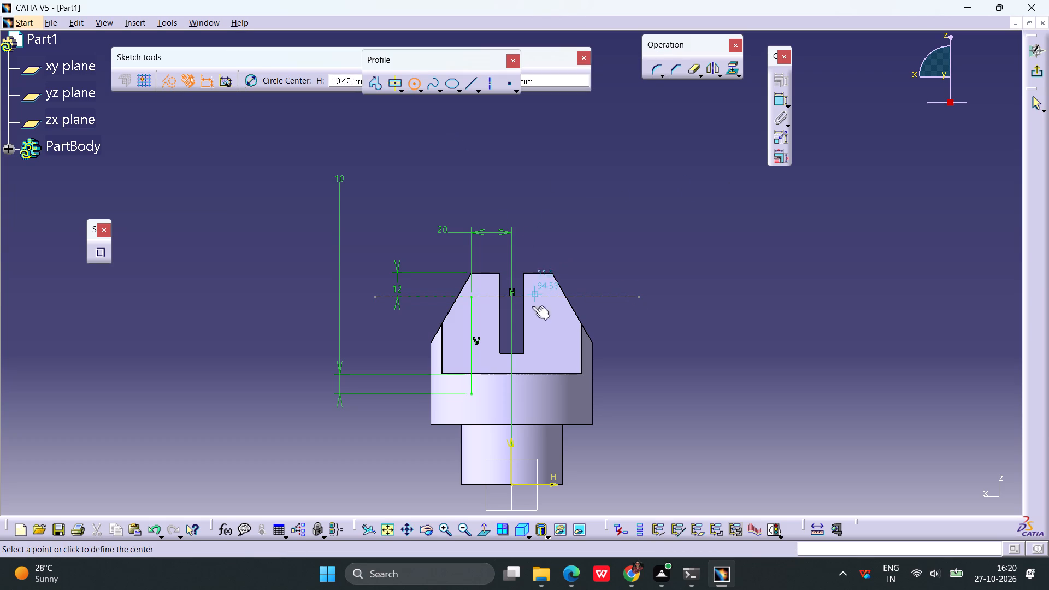
pyautogui.click(512, 331)
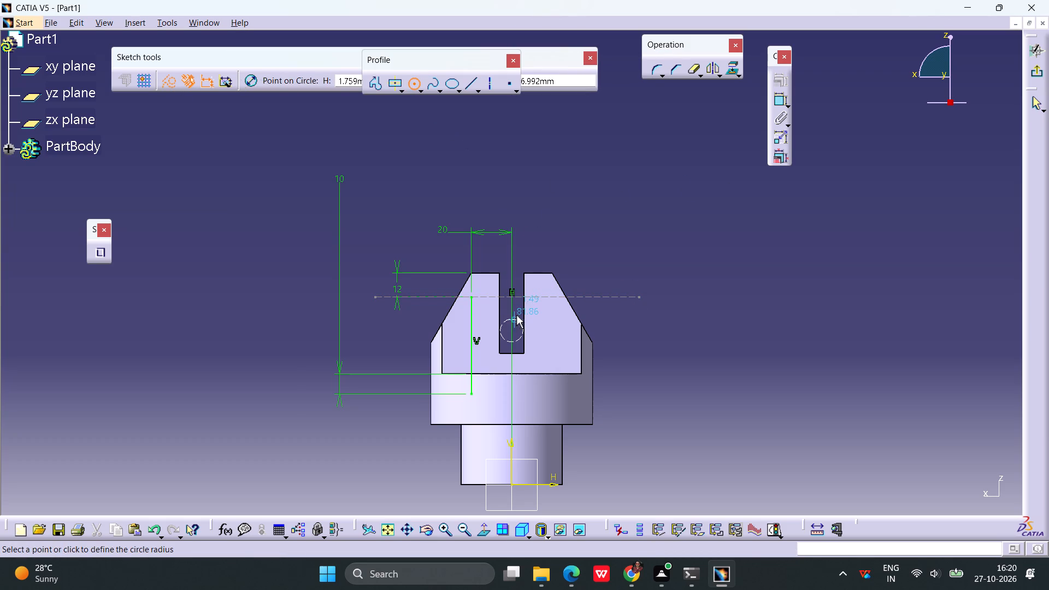
pyautogui.click(524, 312)
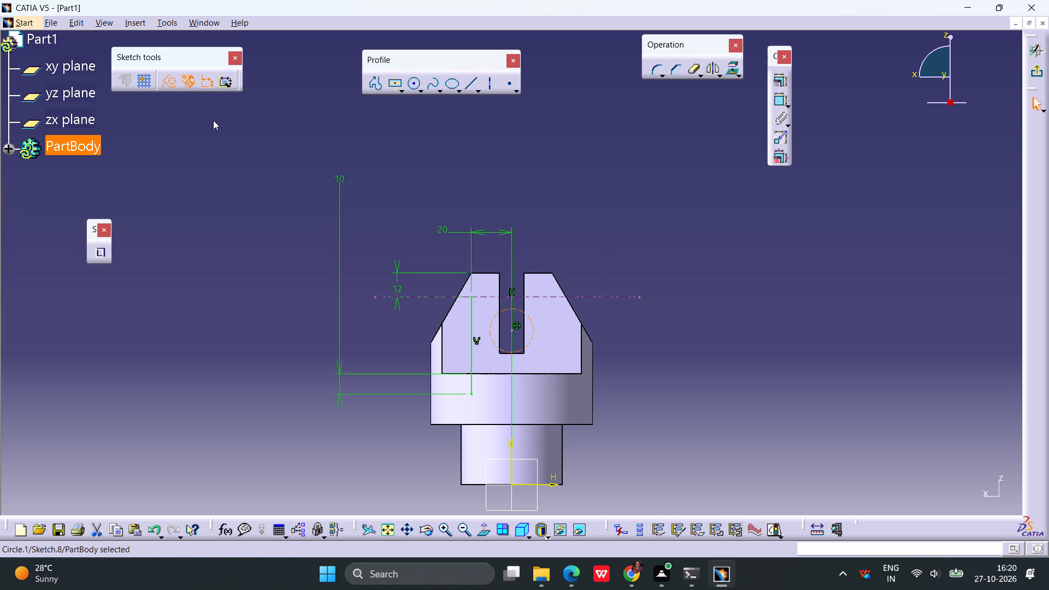
pyautogui.click(175, 84)
pyautogui.click(626, 205)
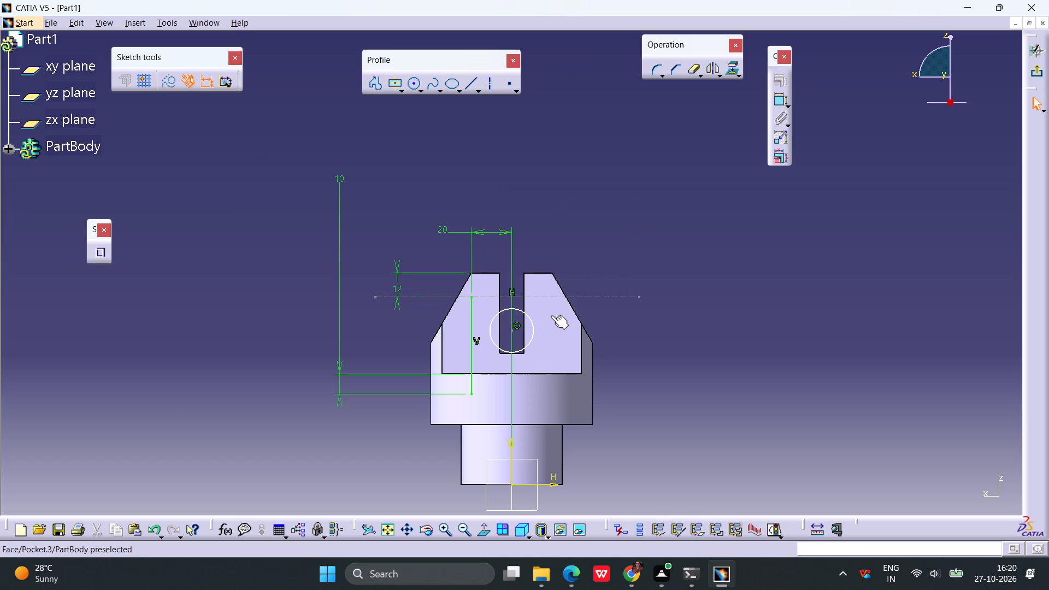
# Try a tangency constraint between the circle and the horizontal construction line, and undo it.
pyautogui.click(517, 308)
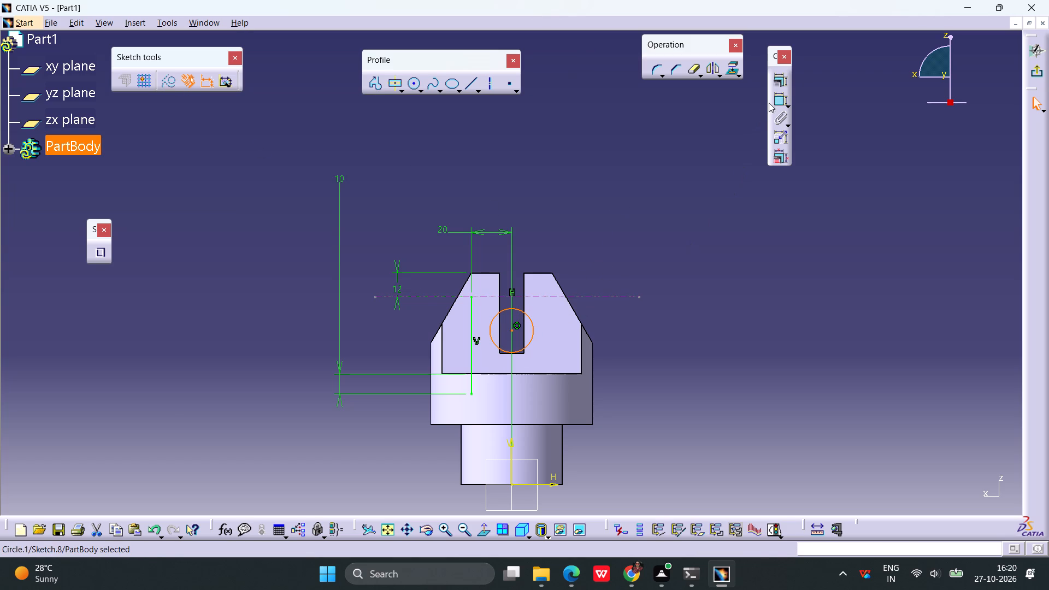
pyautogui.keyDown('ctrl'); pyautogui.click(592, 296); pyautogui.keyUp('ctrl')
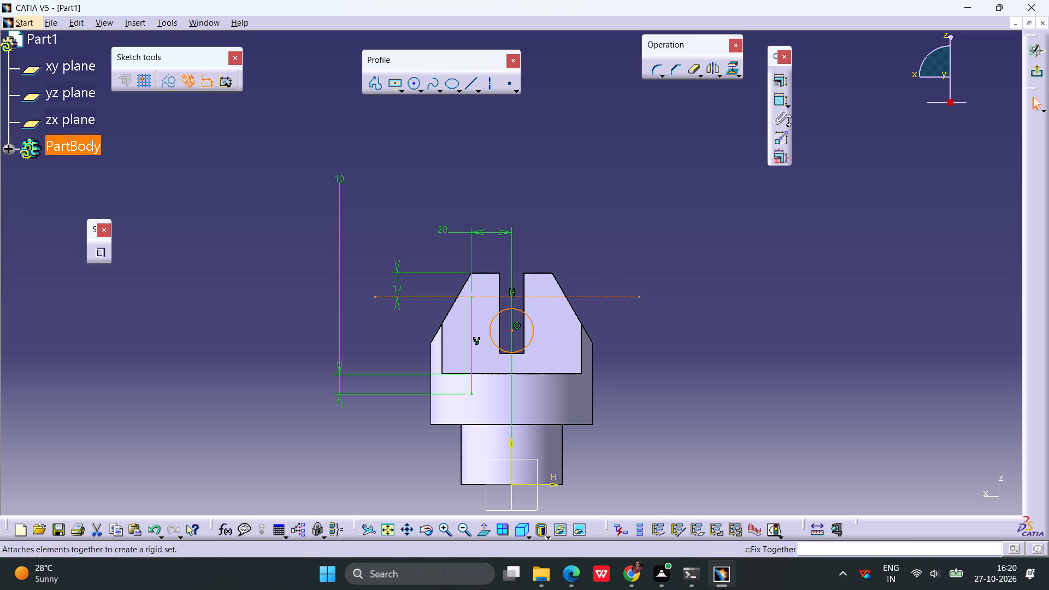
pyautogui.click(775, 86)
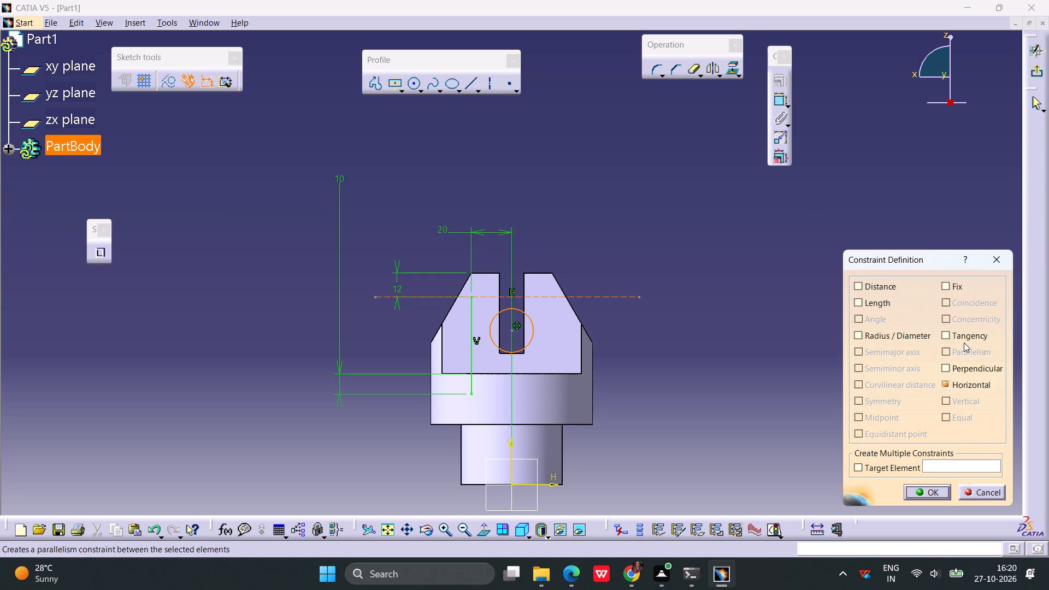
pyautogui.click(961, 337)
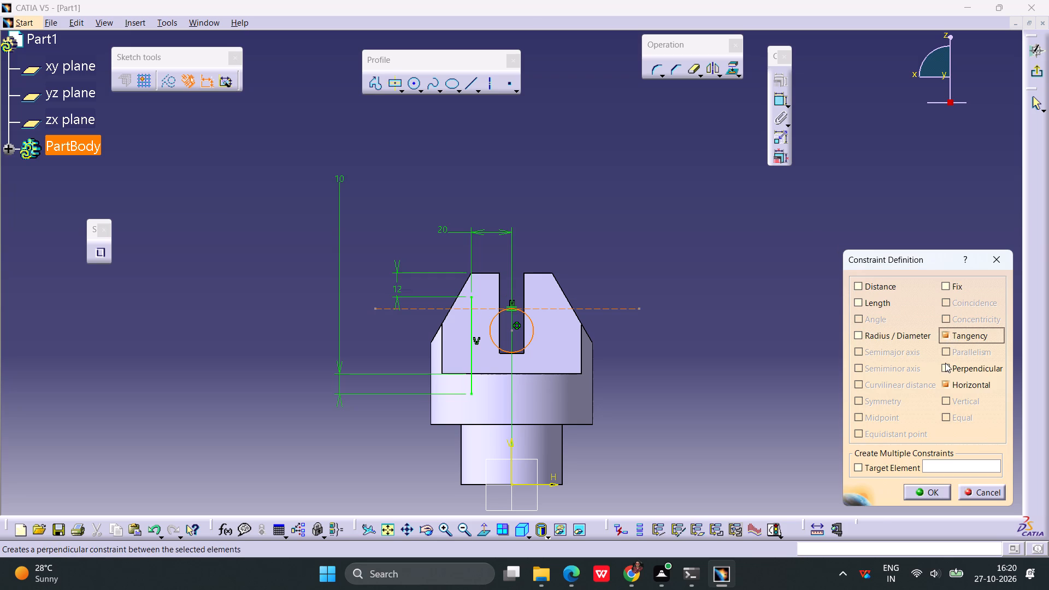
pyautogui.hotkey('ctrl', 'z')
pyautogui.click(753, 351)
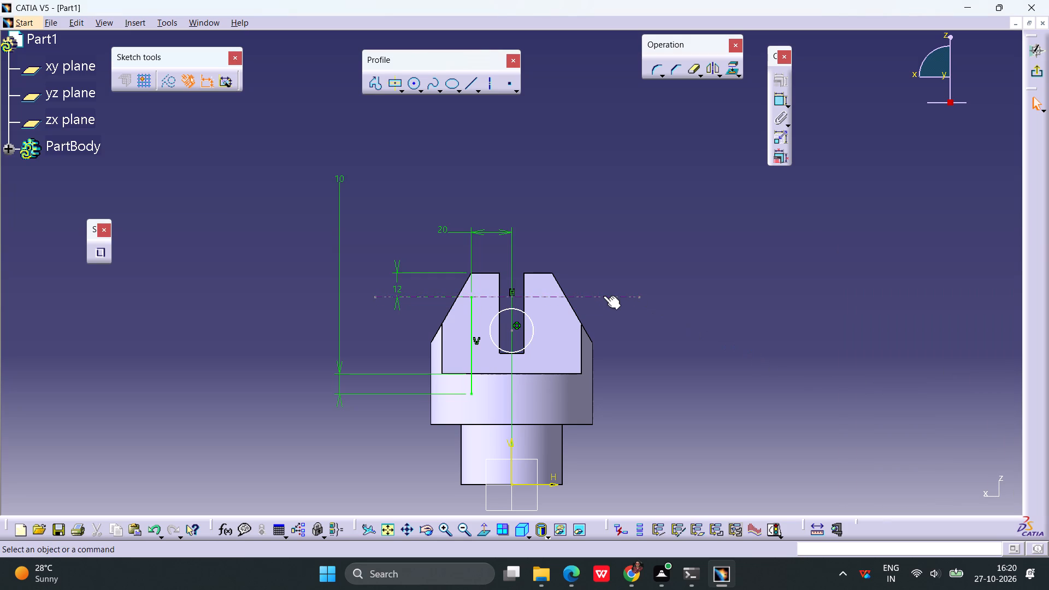
# Dimension the distance between the horizontal construction line and the part's top edge.
pyautogui.click(604, 297)
pyautogui.keyDown('ctrl'); pyautogui.click(543, 273); pyautogui.keyUp('ctrl')
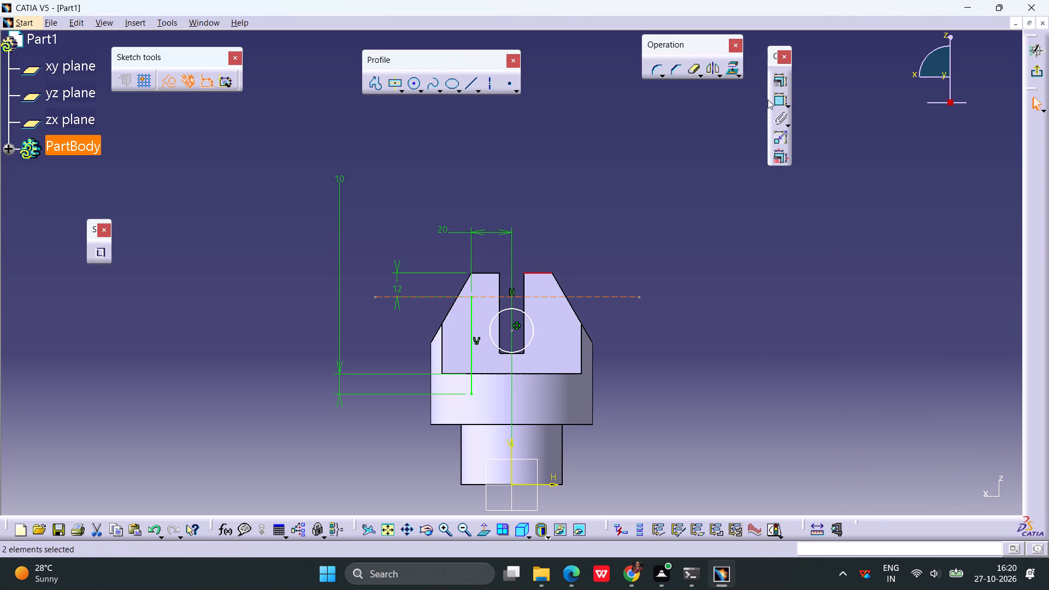
pyautogui.moveTo(781, 105); pyautogui.dragTo(788, 113)
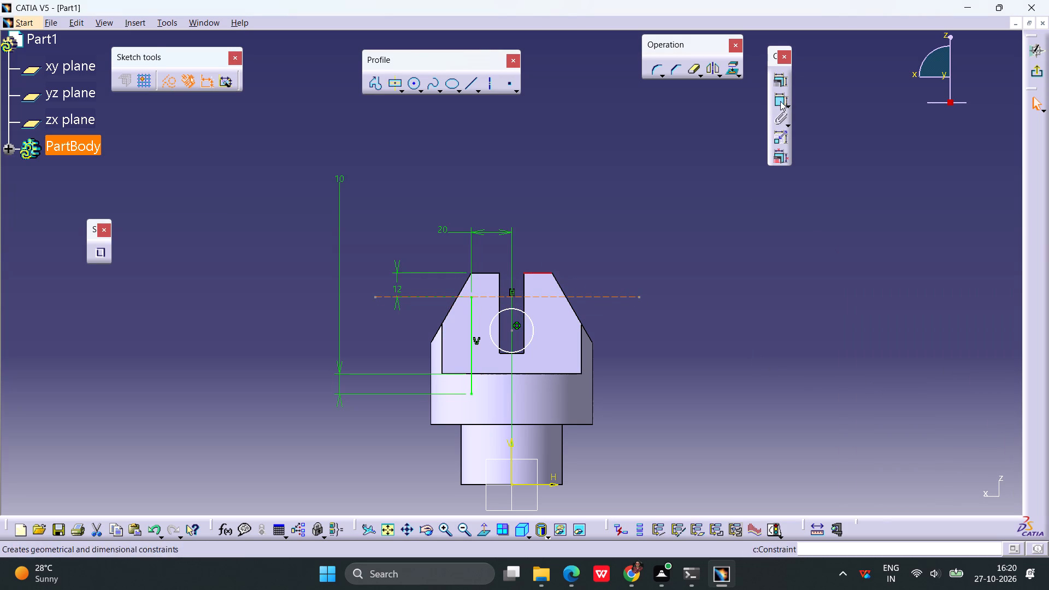
pyautogui.click(780, 101)
pyautogui.click(739, 216)
pyautogui.click(786, 240)
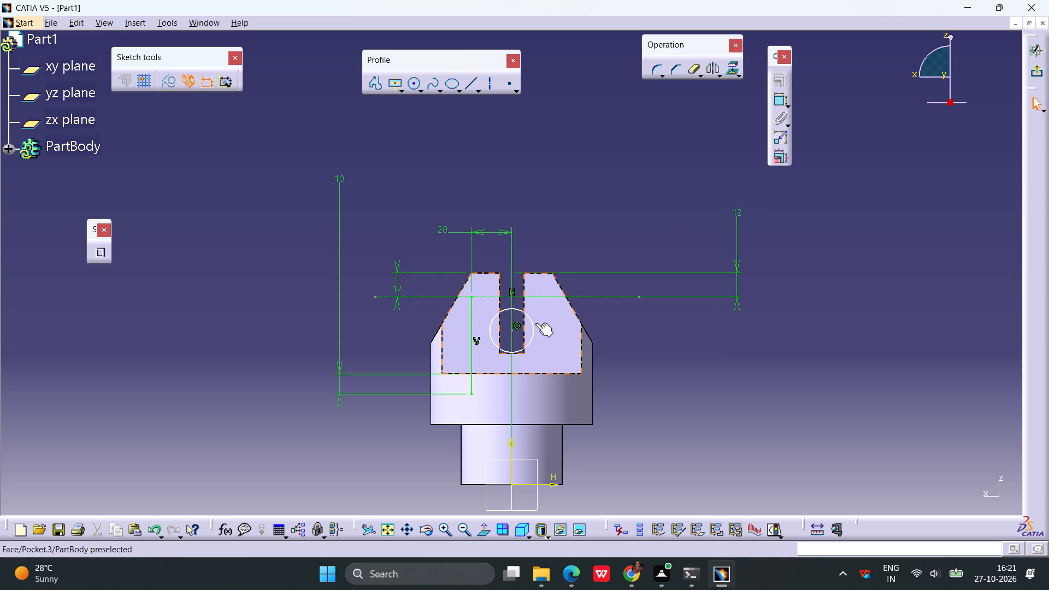
# Constrain the circle tangent to the horizontal construction line.
pyautogui.click(532, 324)
pyautogui.keyDown('ctrl'); pyautogui.click(540, 294); pyautogui.keyUp('ctrl')
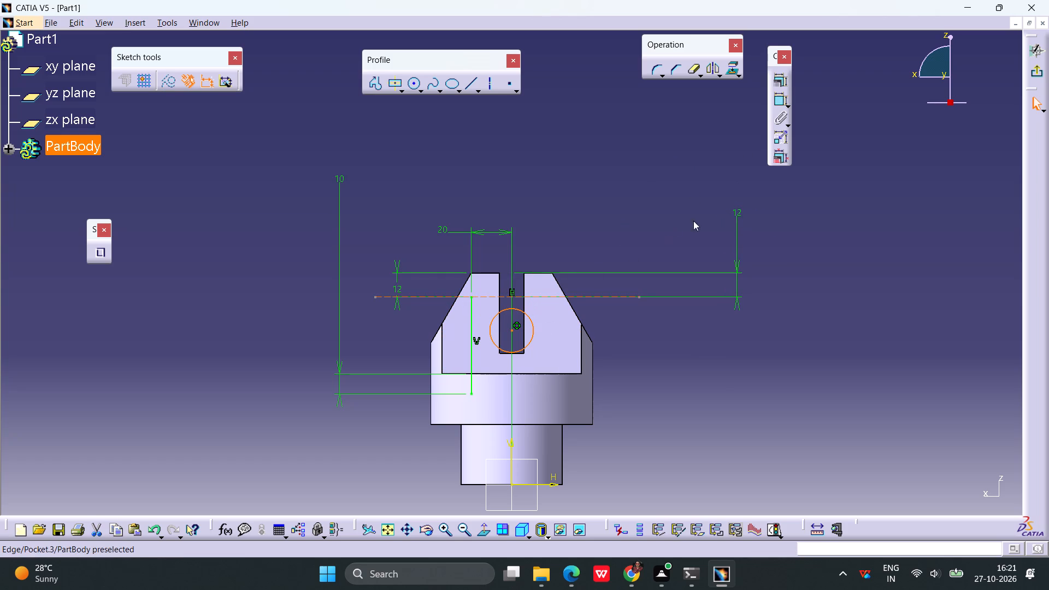
pyautogui.moveTo(780, 77); pyautogui.dragTo(786, 74)
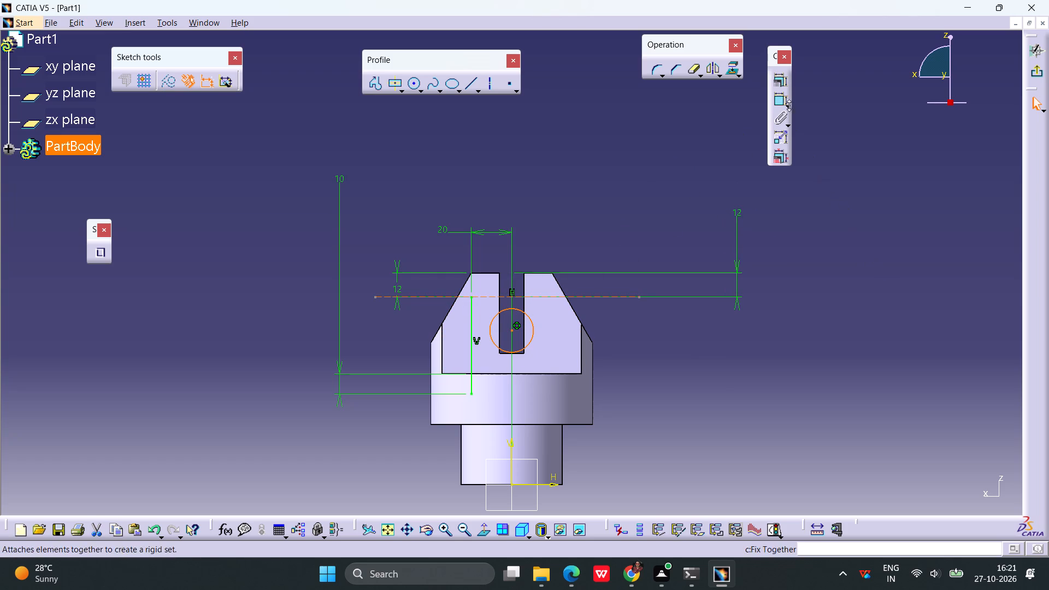
pyautogui.click(780, 82)
pyautogui.click(959, 336)
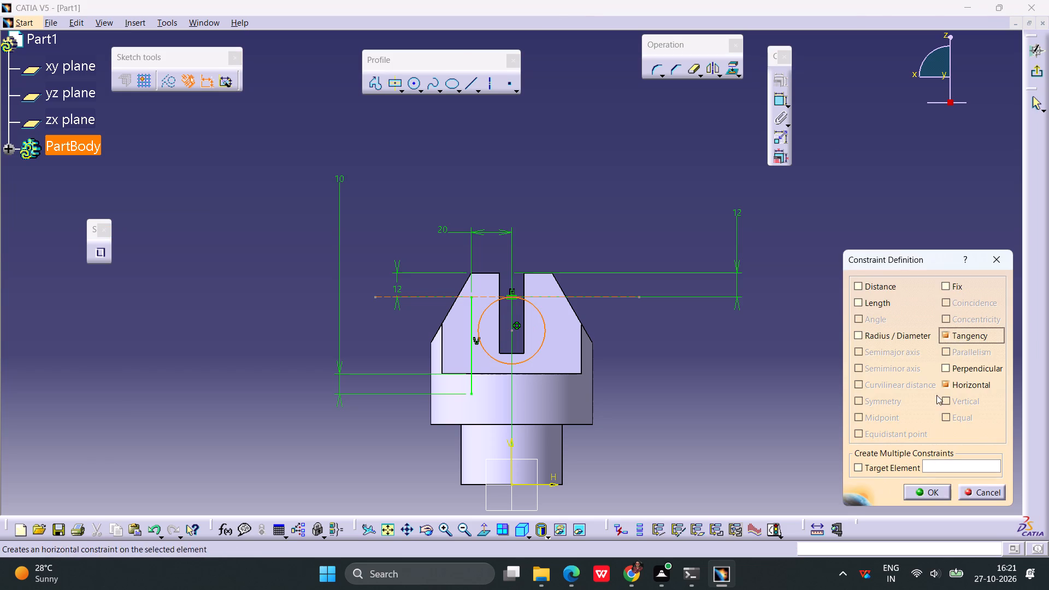
pyautogui.click(922, 489)
pyautogui.click(732, 398)
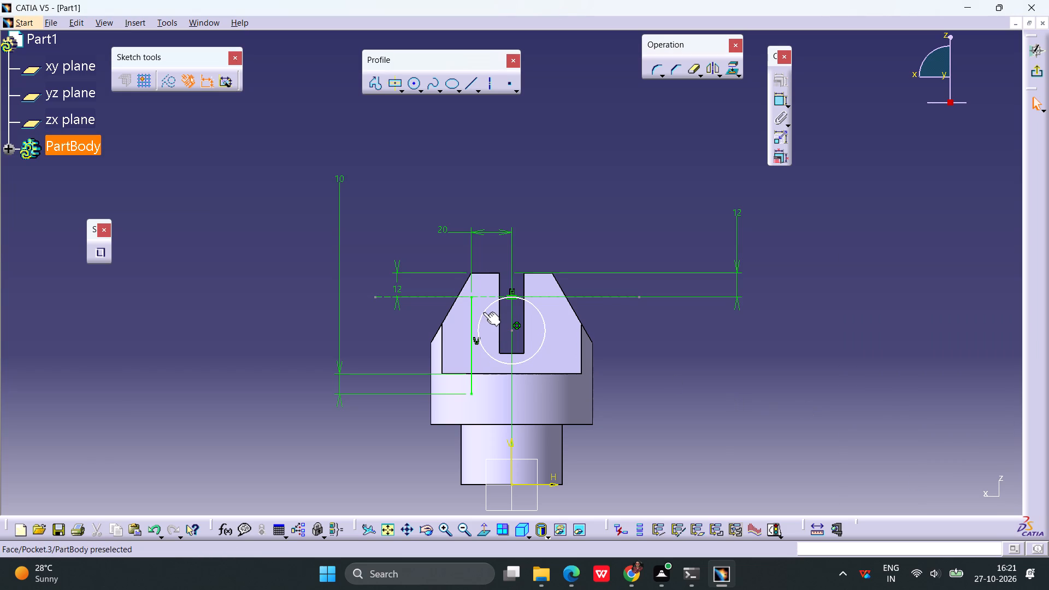
# Constrain the circle tangent to the vertical line beside the slot.
pyautogui.click(483, 312)
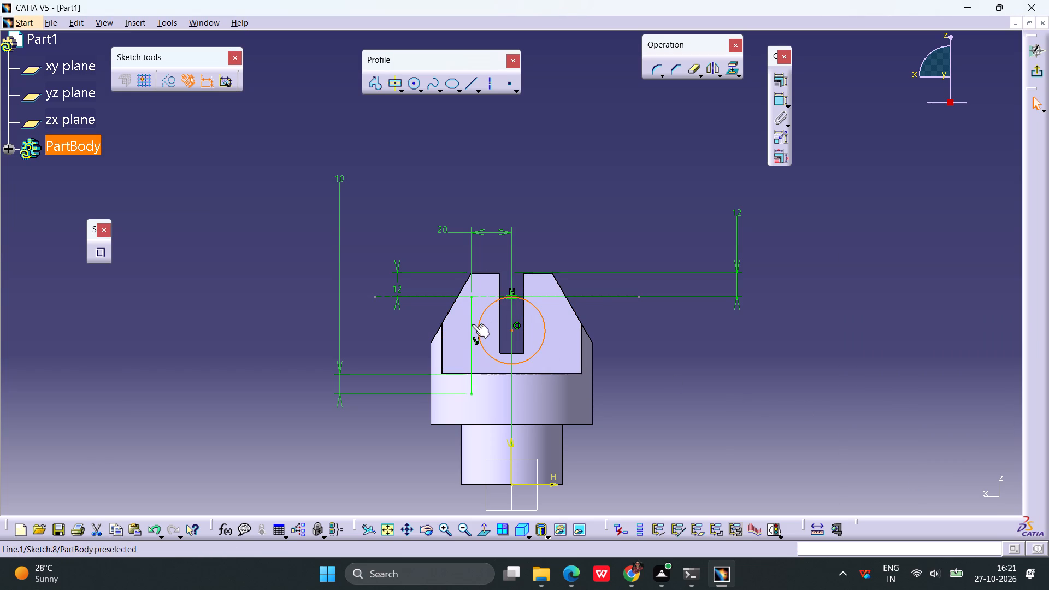
pyautogui.keyDown('ctrl'); pyautogui.click(472, 324); pyautogui.keyUp('ctrl')
pyautogui.click(780, 81)
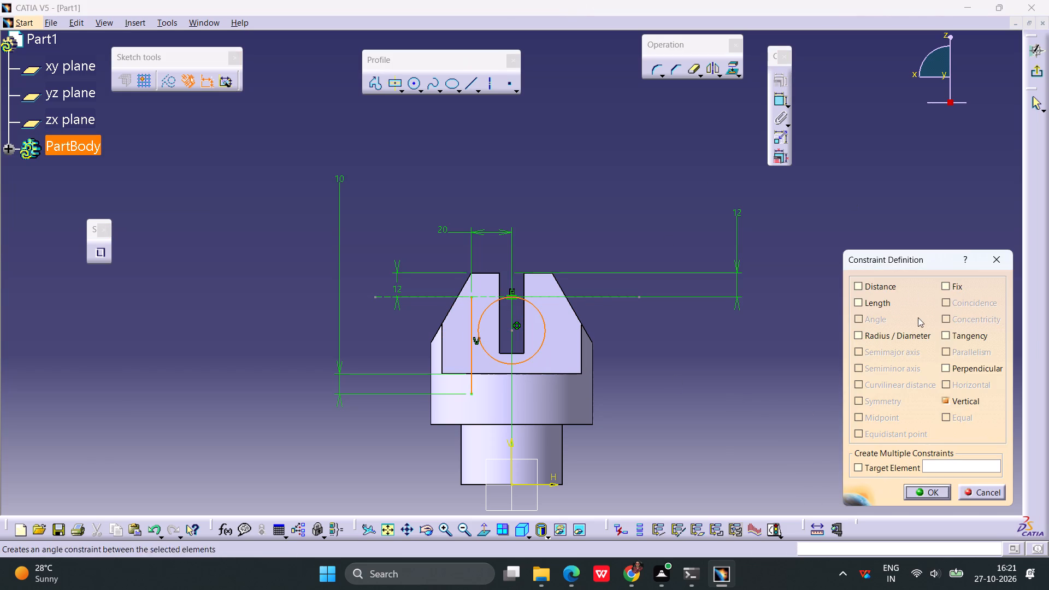
pyautogui.click(948, 336)
pyautogui.click(935, 492)
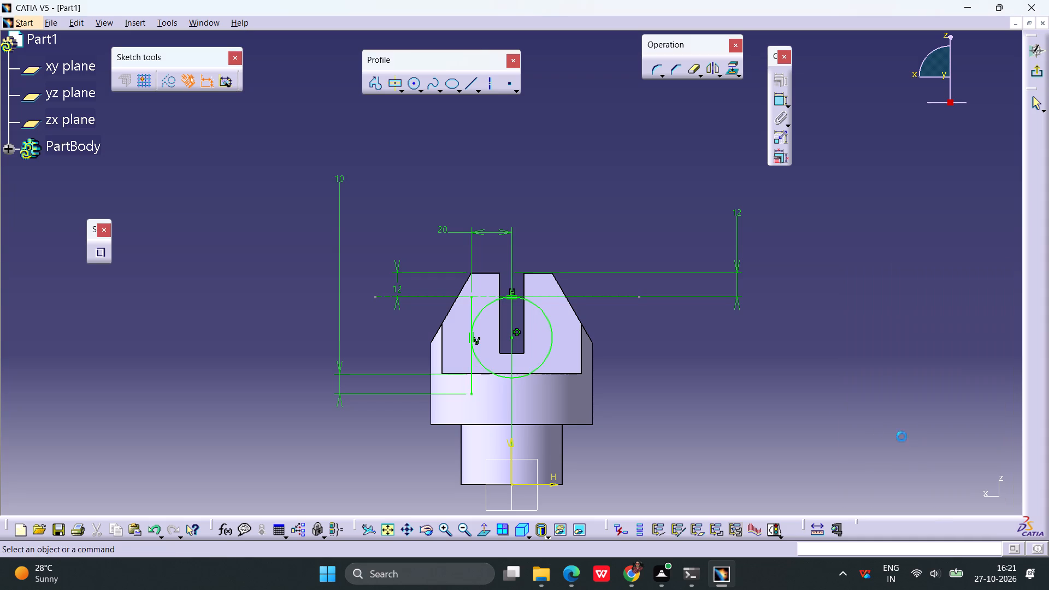
# Delete the 12 mm distance constraint between the vertical line's upper endpoint and the part's top edge.
pyautogui.moveTo(689, 406); pyautogui.dragTo(682, 324, button='middle')
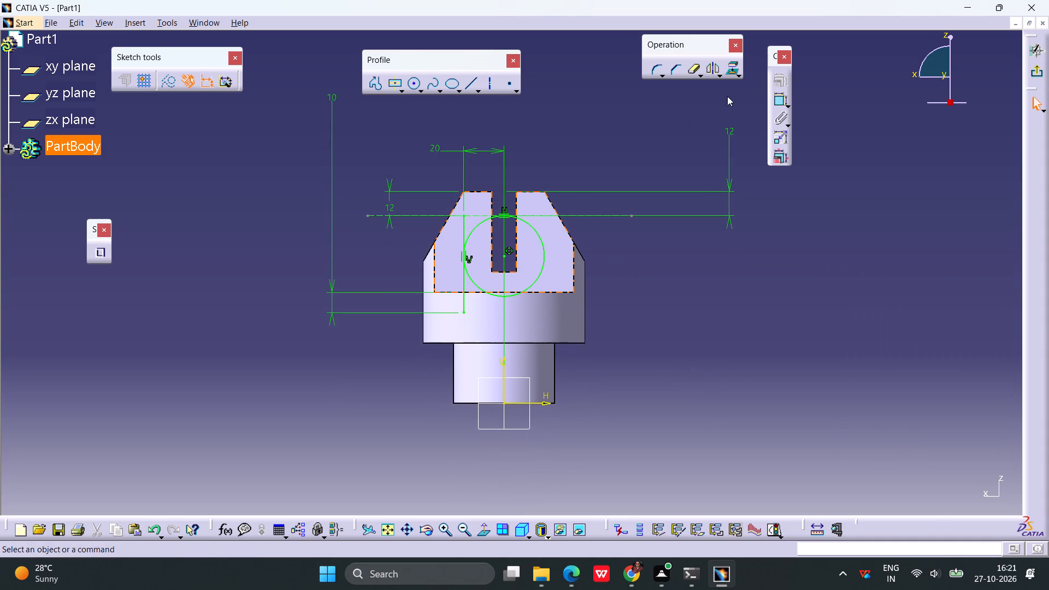
pyautogui.click(392, 206)
pyautogui.press('Delete')
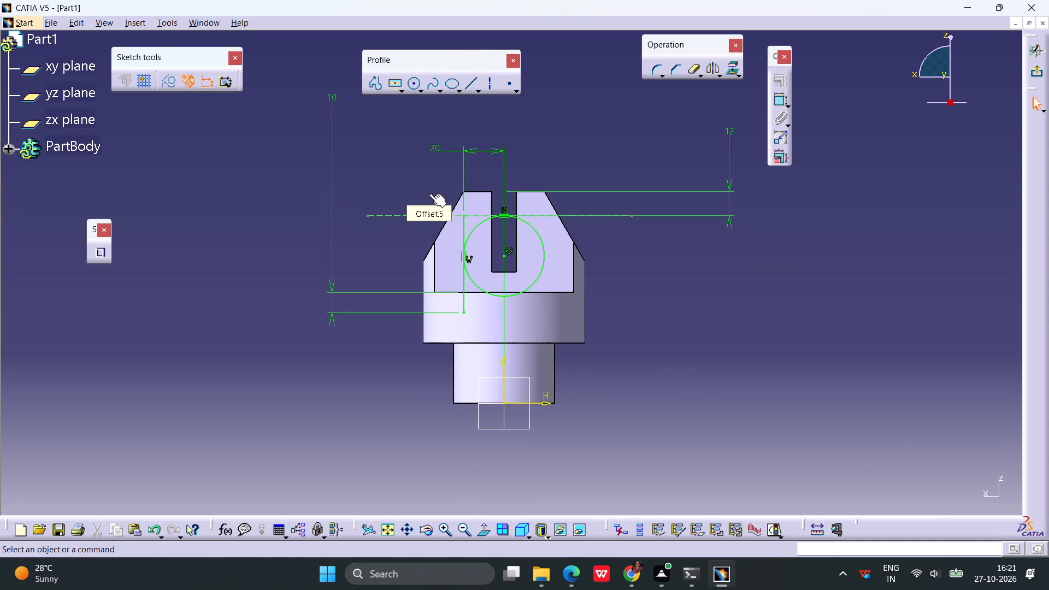
# Add a coincidence constraint between the vertical line's upper endpoint and the circle.
pyautogui.click(463, 215)
pyautogui.keyDown('ctrl'); pyautogui.click(474, 229); pyautogui.keyUp('ctrl')
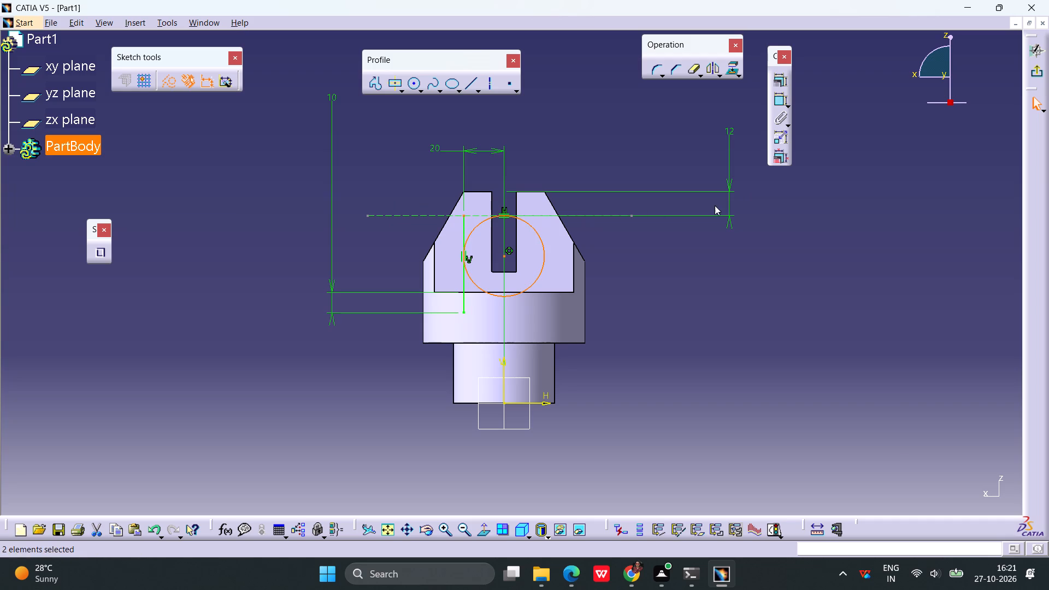
pyautogui.click(779, 85)
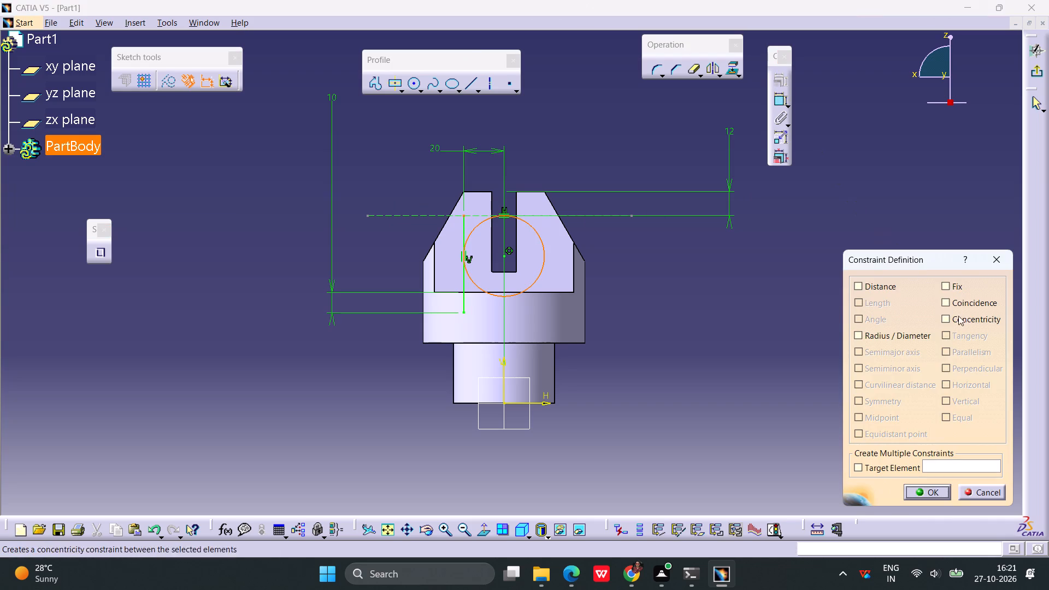
pyautogui.click(959, 302)
pyautogui.click(934, 485)
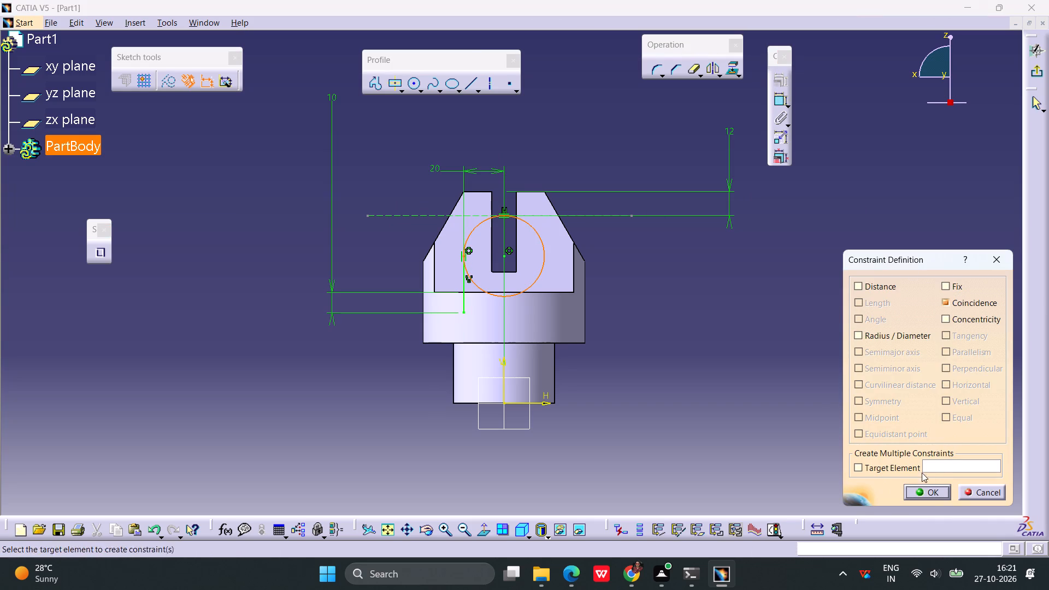
pyautogui.click(936, 493)
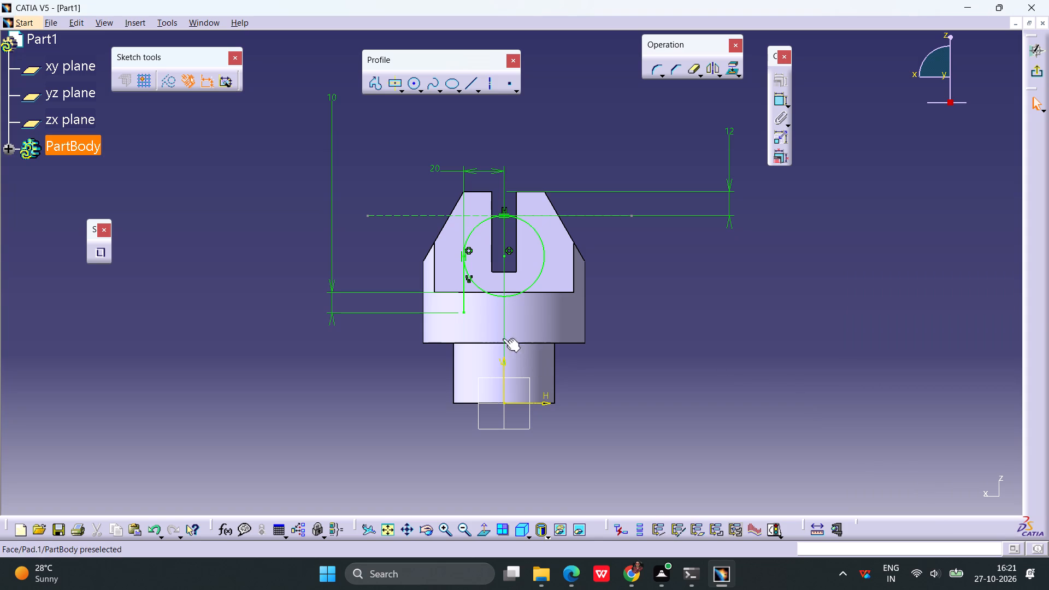
# Mirror the vertical line about the sketch's V axis.
pyautogui.click(463, 303)
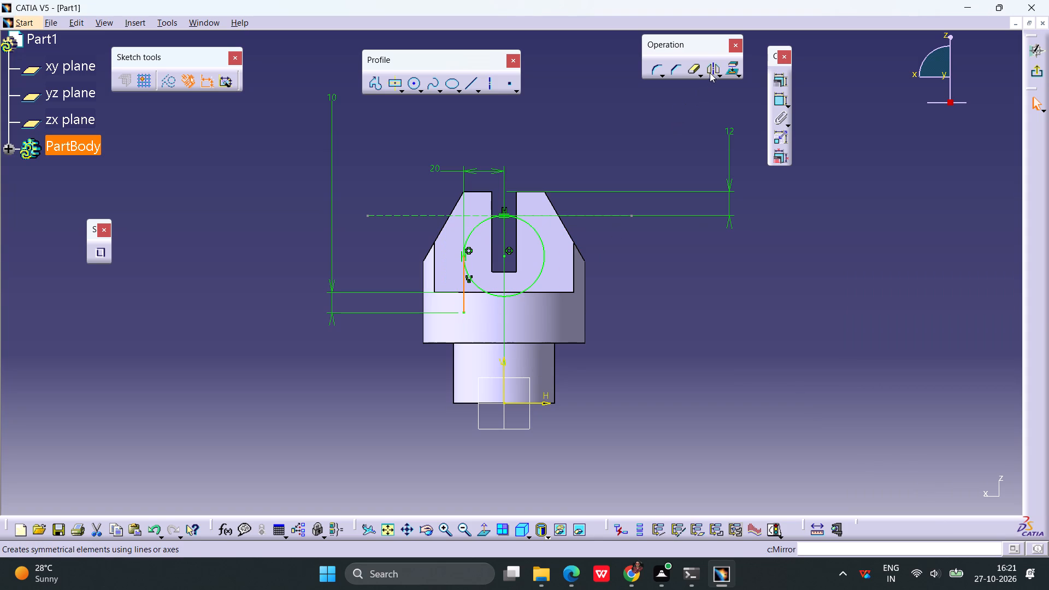
pyautogui.click(710, 71)
pyautogui.click(505, 376)
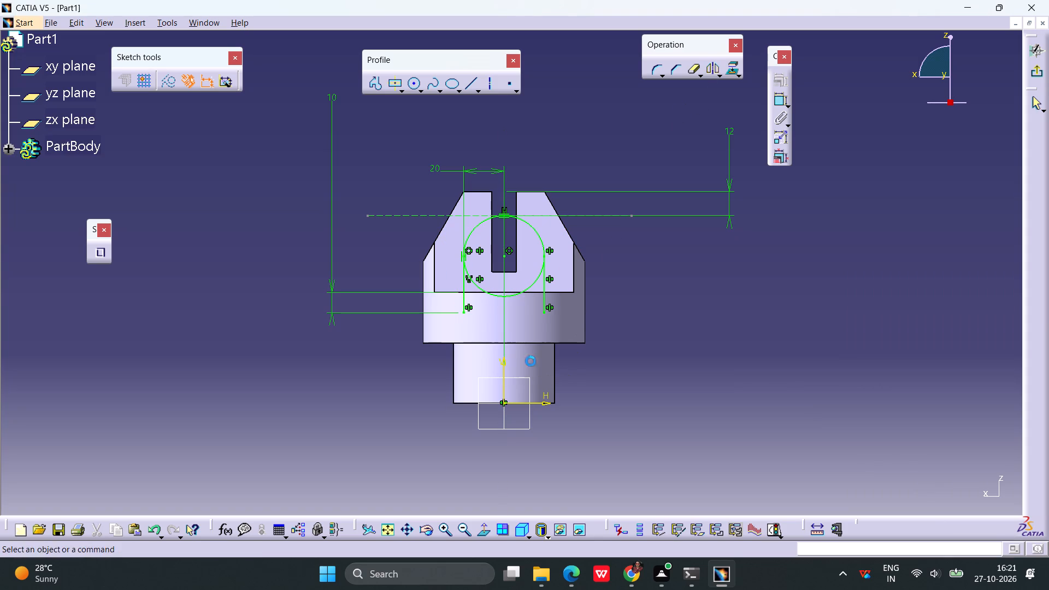
# Draw a horizontal line joining the lower endpoints of the two vertical lines to close the profile's base.
pyautogui.click(470, 91)
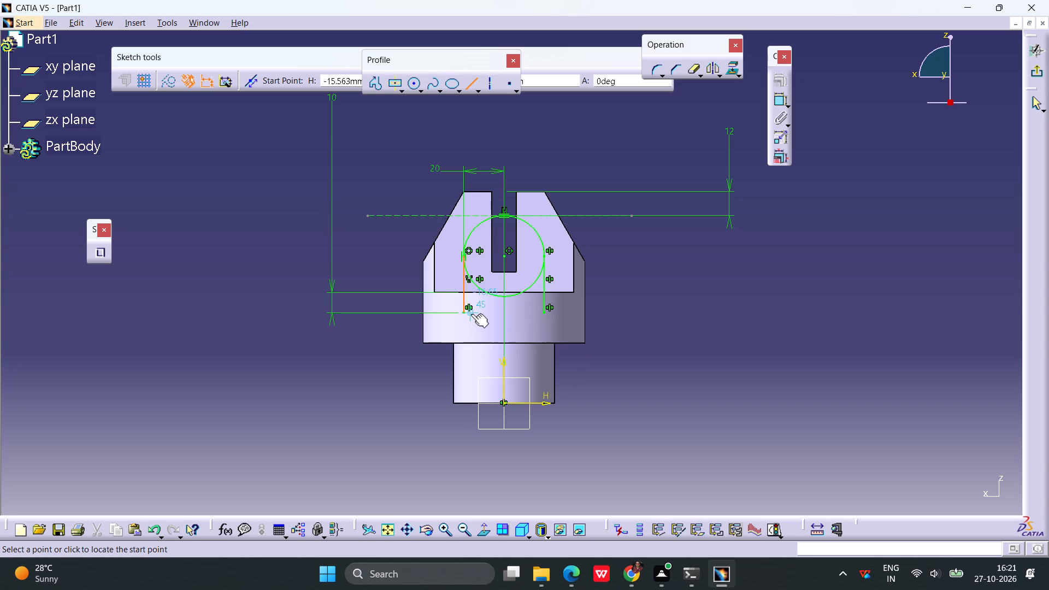
pyautogui.click(465, 312)
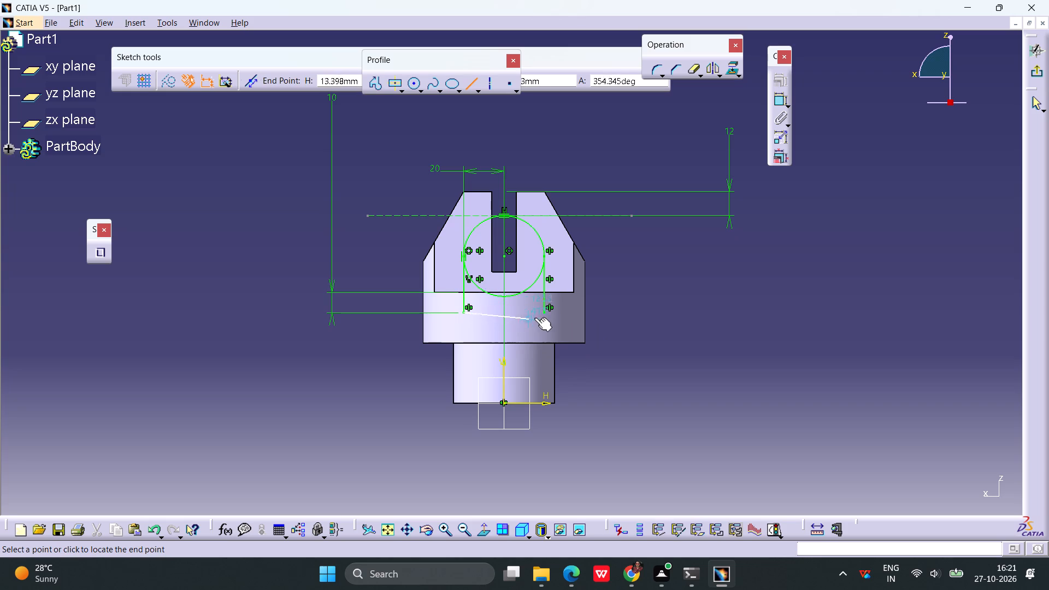
pyautogui.click(544, 314)
pyautogui.click(761, 319)
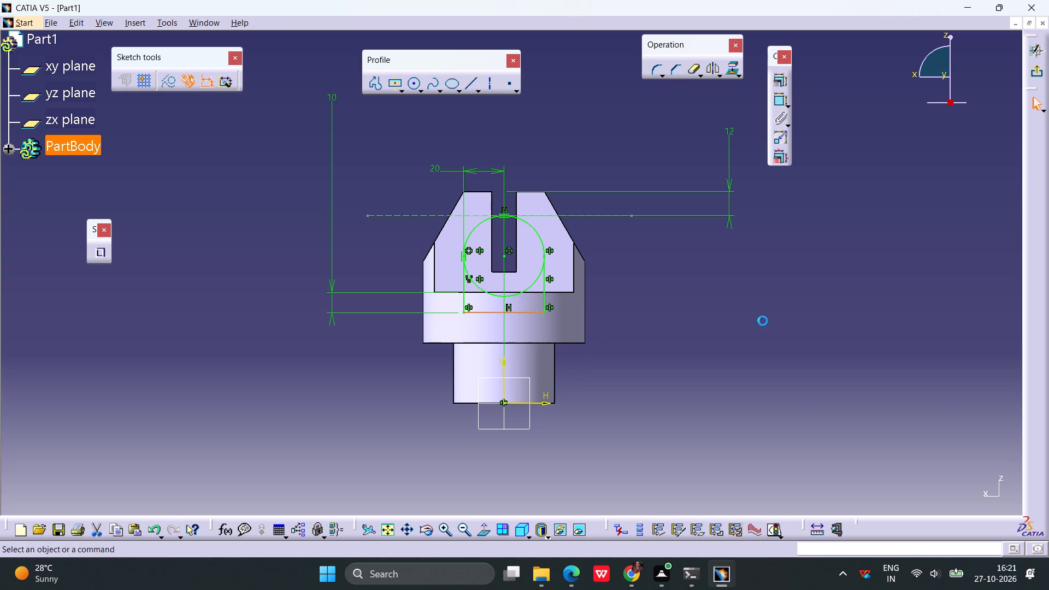
# Quick Trim the circle's lower arc between the two vertical lines, and exit the sketch.
pyautogui.click(694, 70)
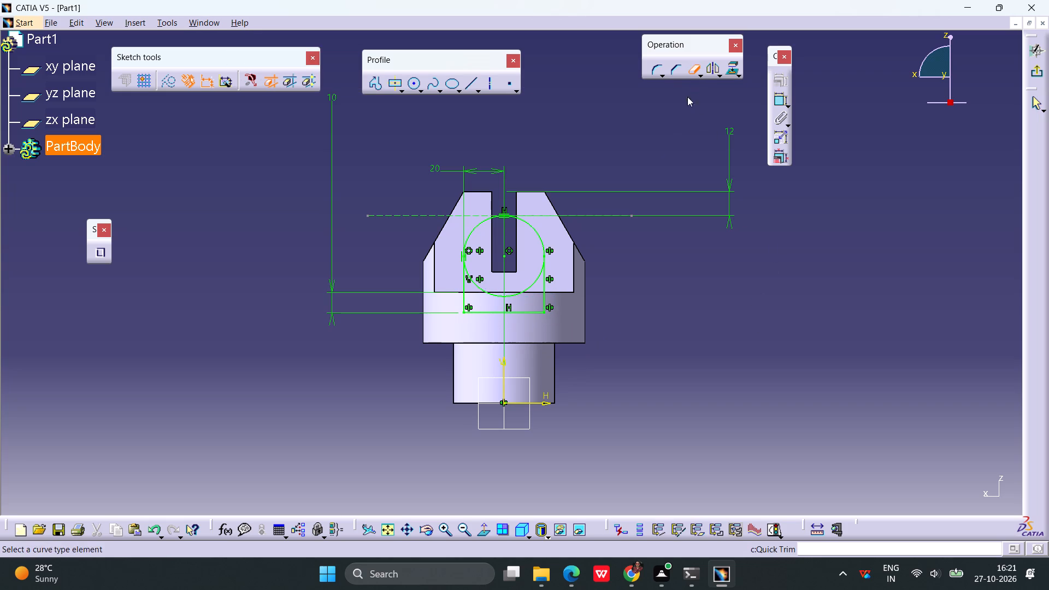
pyautogui.click(532, 285)
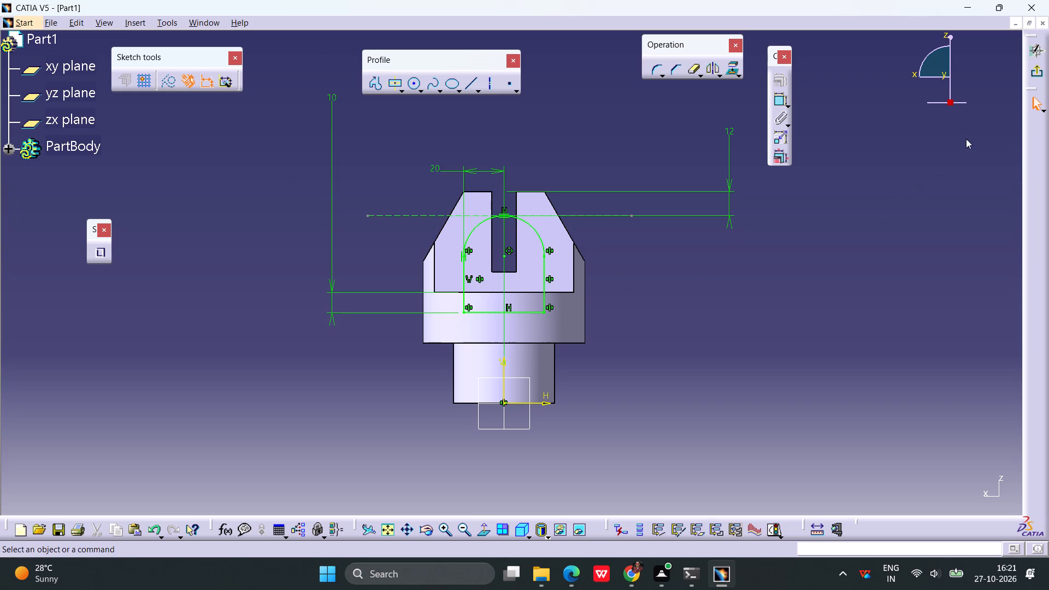
pyautogui.click(1035, 71)
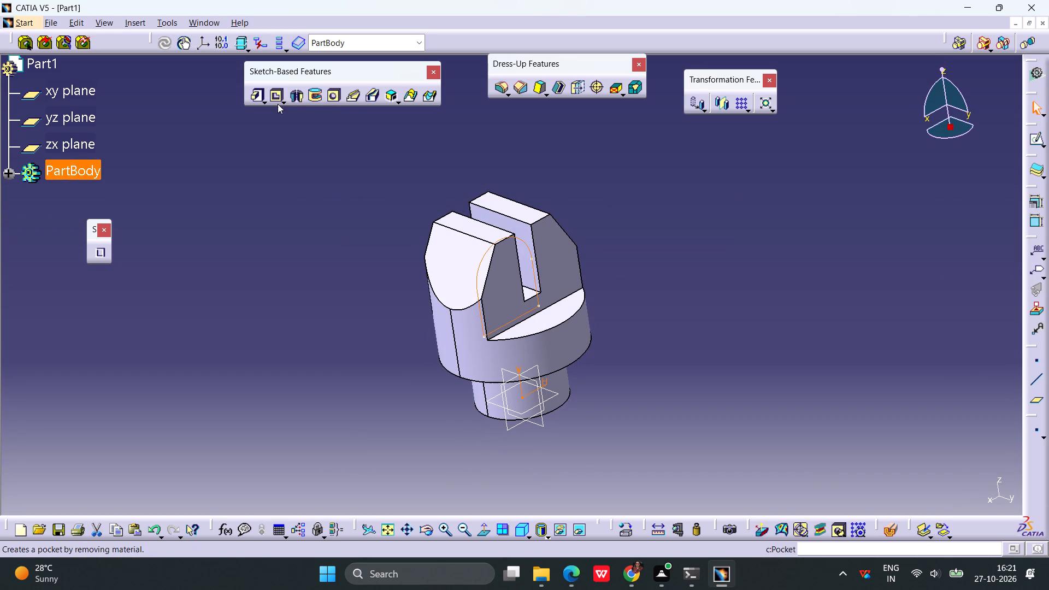
# Cut a pocket from the arched profile with a depth of 40 mm and mirrored extent.
pyautogui.click(277, 99)
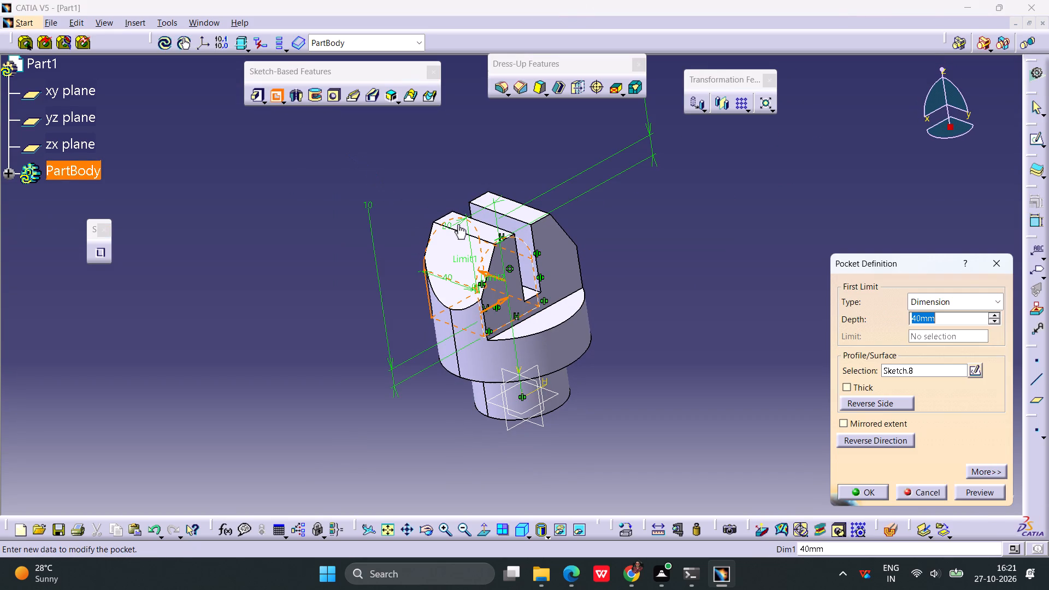
pyautogui.click(866, 422)
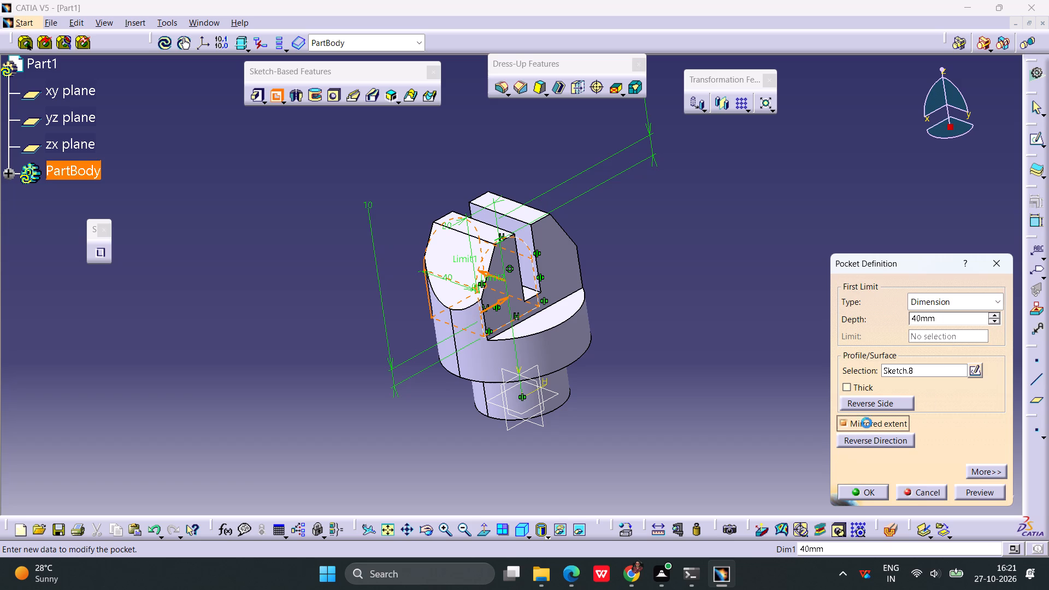
pyautogui.click(976, 494)
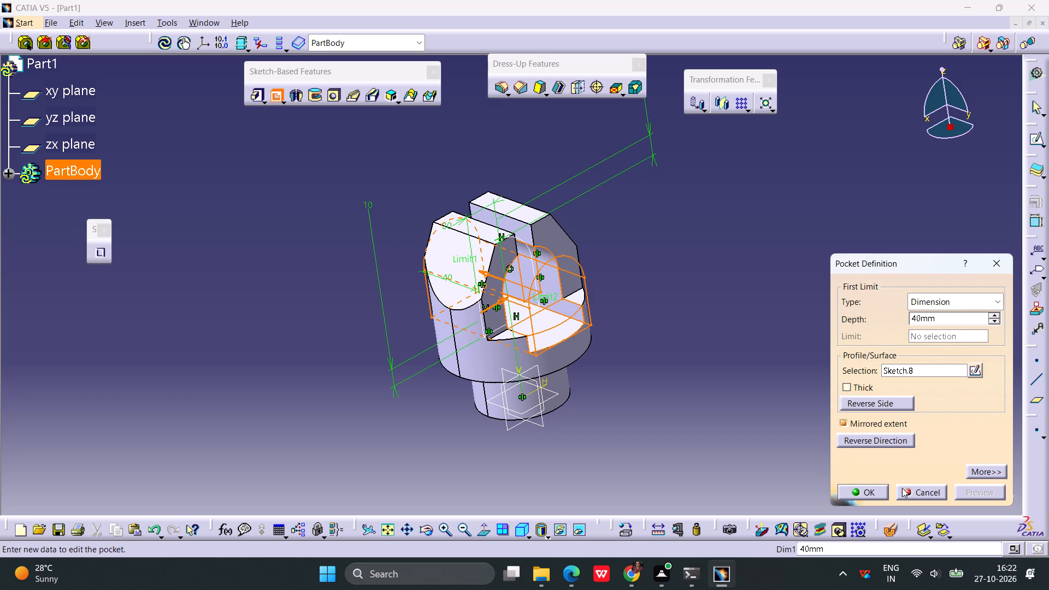
pyautogui.click(874, 496)
pyautogui.click(779, 385)
# Start a sketch on the flat floor of the arched pocket and draw a circle about 135 mm in diameter centred on the origin.
pyautogui.moveTo(746, 280); pyautogui.dragTo(631, 286, button='middle')
pyautogui.moveTo(746, 280); pyautogui.dragTo(631, 286, button='right')
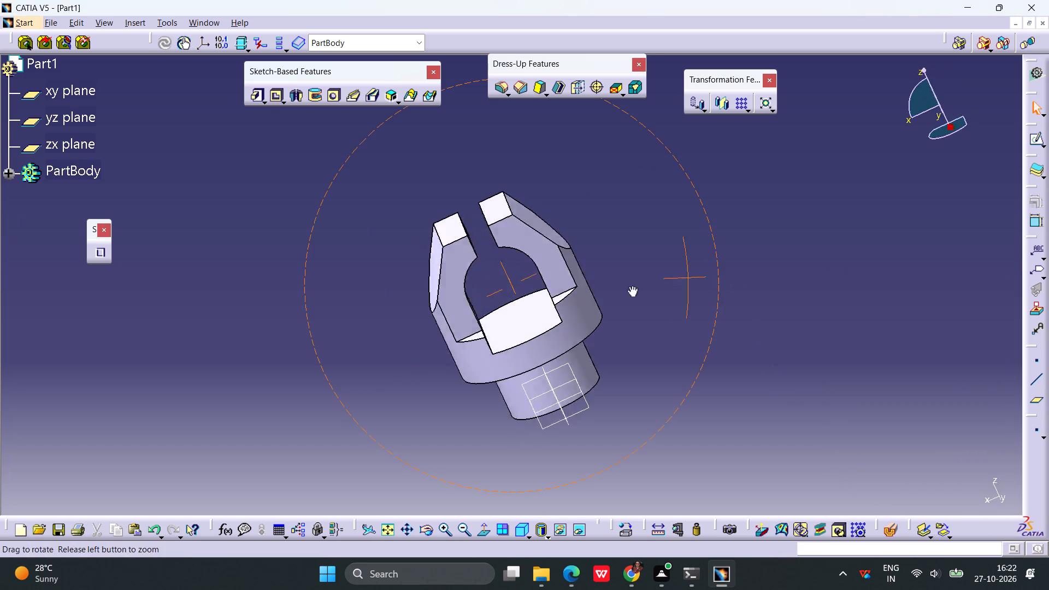
pyautogui.moveTo(631, 286); pyautogui.dragTo(659, 346, button='middle')
pyautogui.moveTo(631, 286); pyautogui.dragTo(659, 346, button='right')
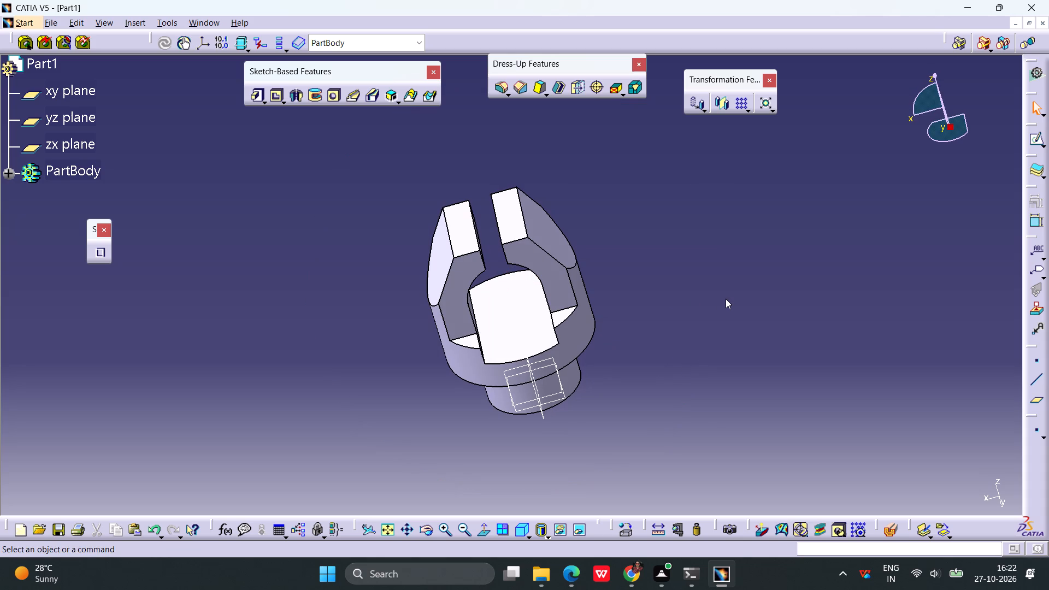
pyautogui.click(492, 317)
pyautogui.click(1033, 140)
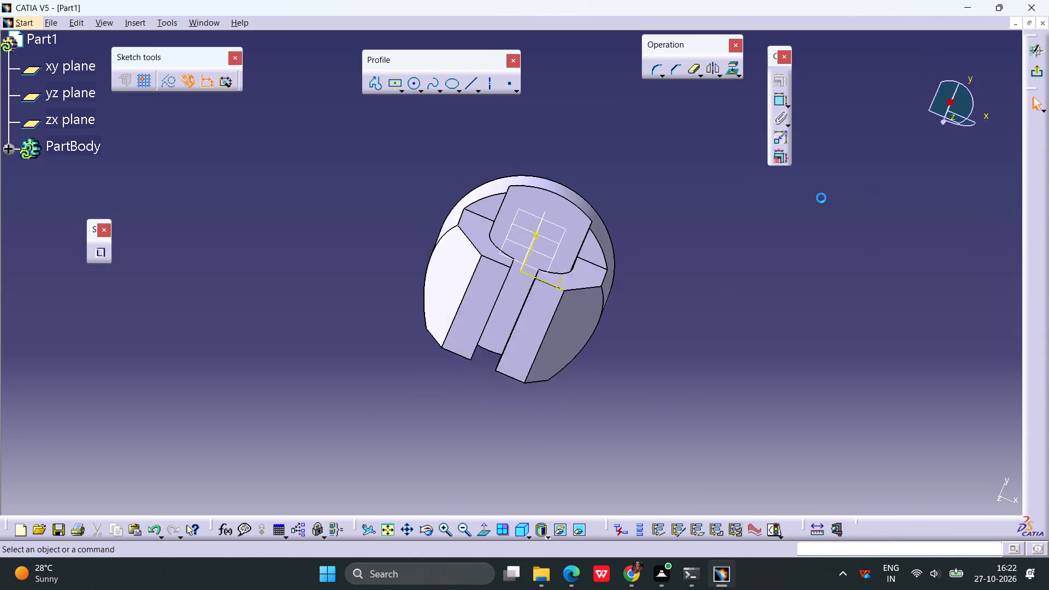
pyautogui.click(413, 83)
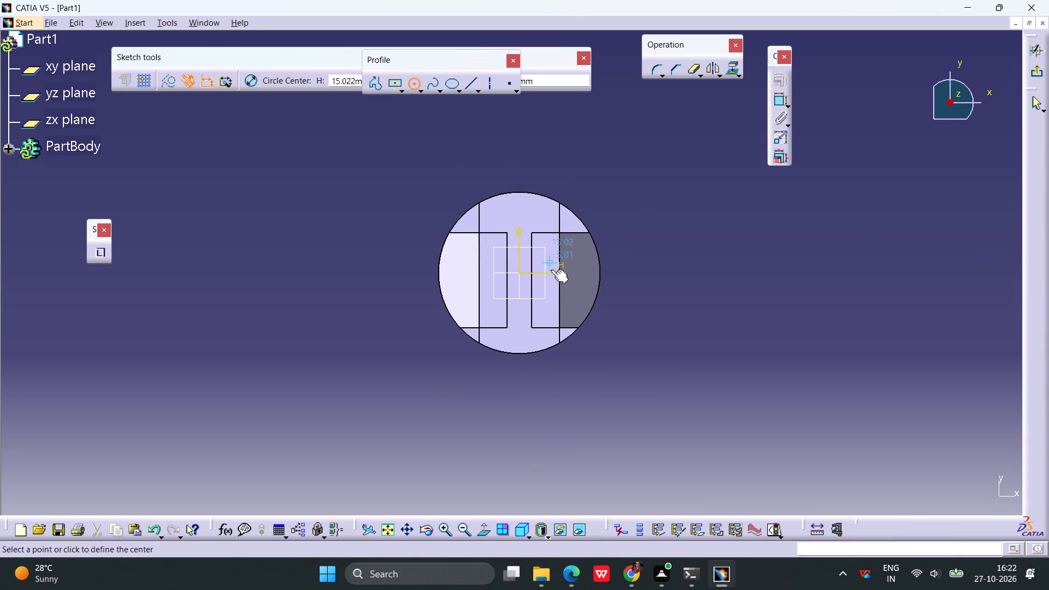
pyautogui.click(520, 274)
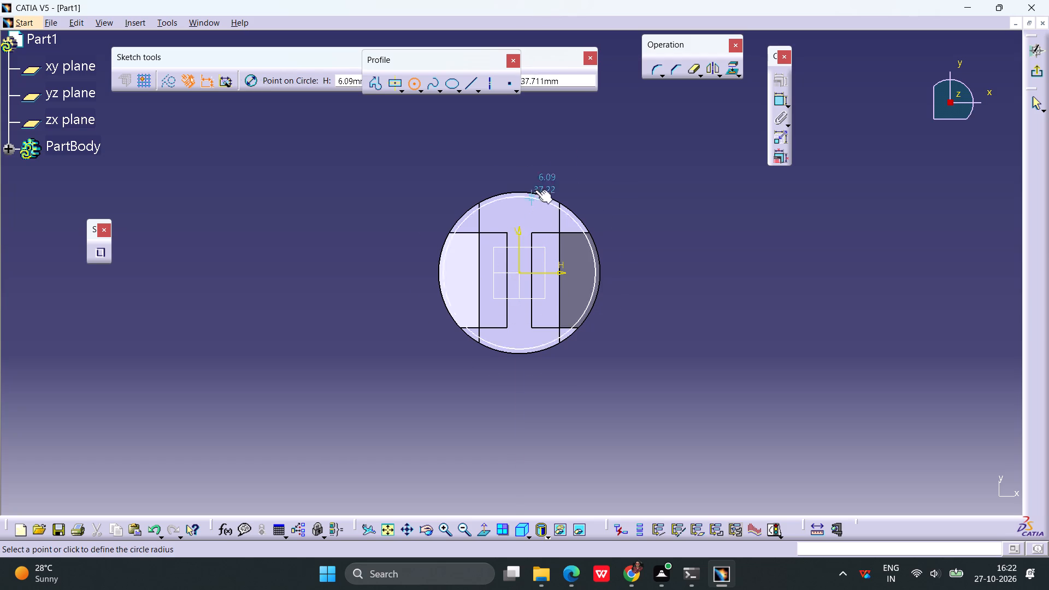
pyautogui.click(575, 147)
# Dimension the circle's diameter, set it to 30 mm, and exit the sketch.
pyautogui.click(779, 98)
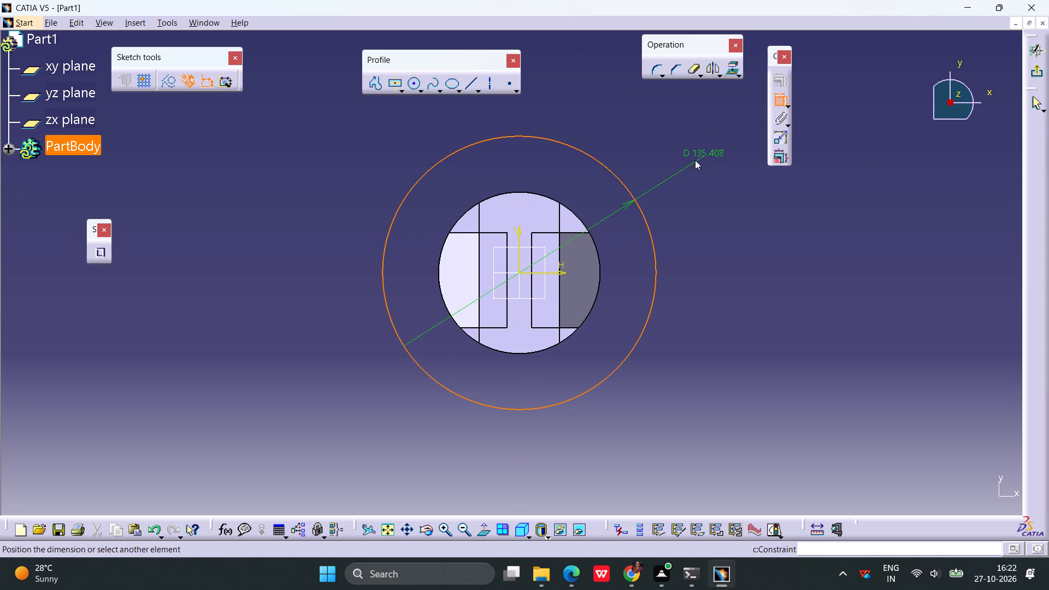
pyautogui.click(695, 160)
pyautogui.doubleClick(704, 153)
pyautogui.write('30')
pyautogui.press('Return')
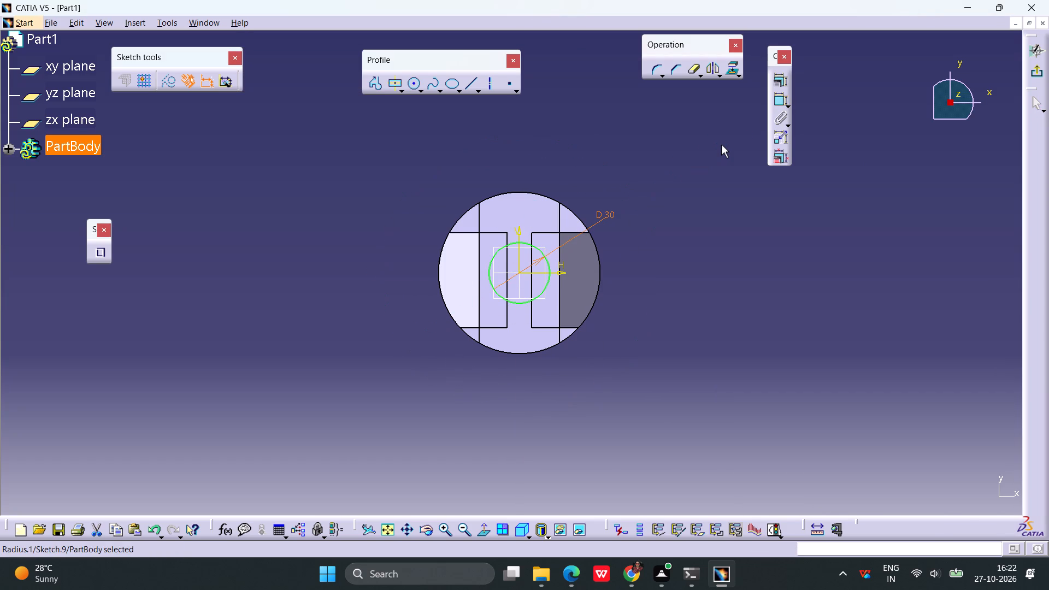
pyautogui.click(1031, 76)
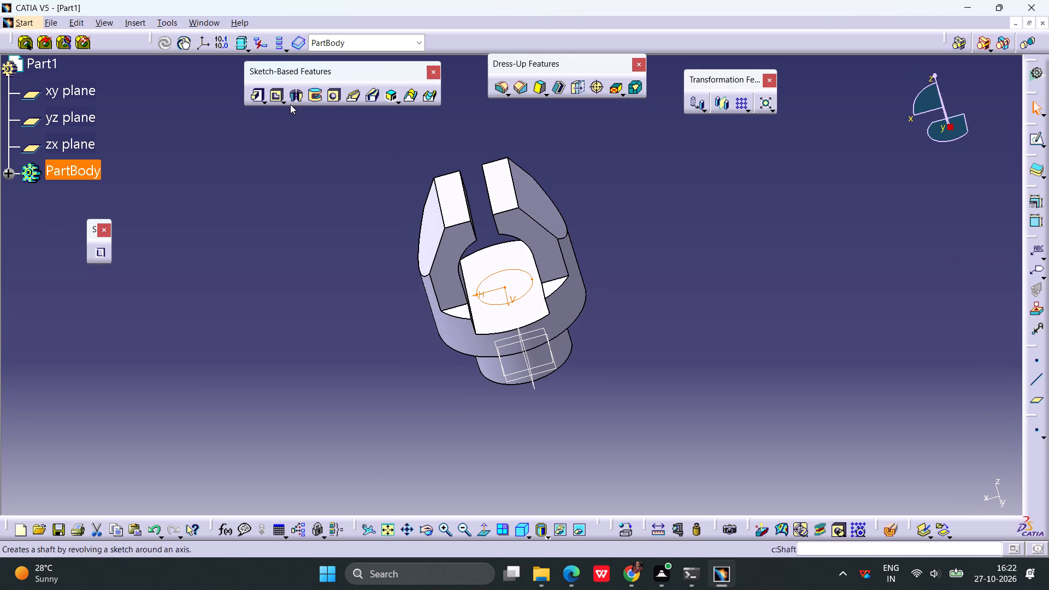
# Cut a pocket from the 30 mm circle sketch on the arched pocket's floor, with the limit type Up to last.
pyautogui.click(276, 97)
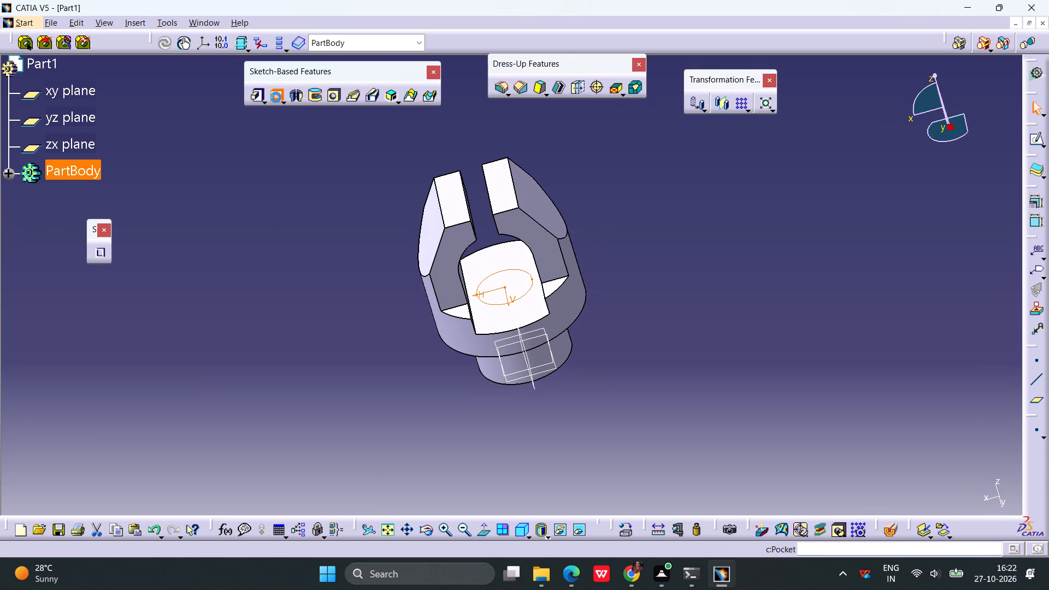
pyautogui.click(990, 297)
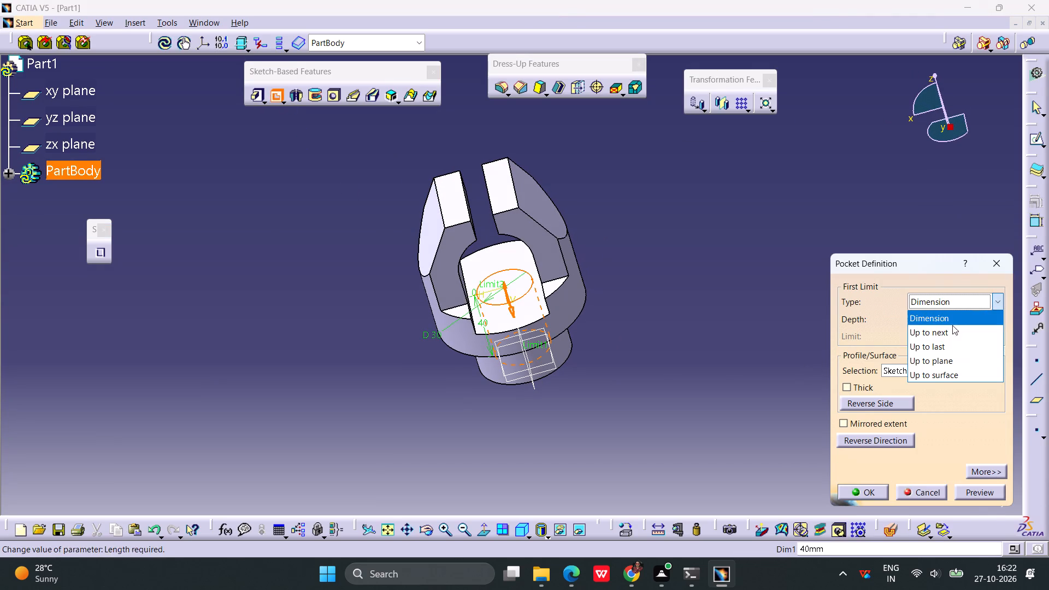
pyautogui.click(944, 341)
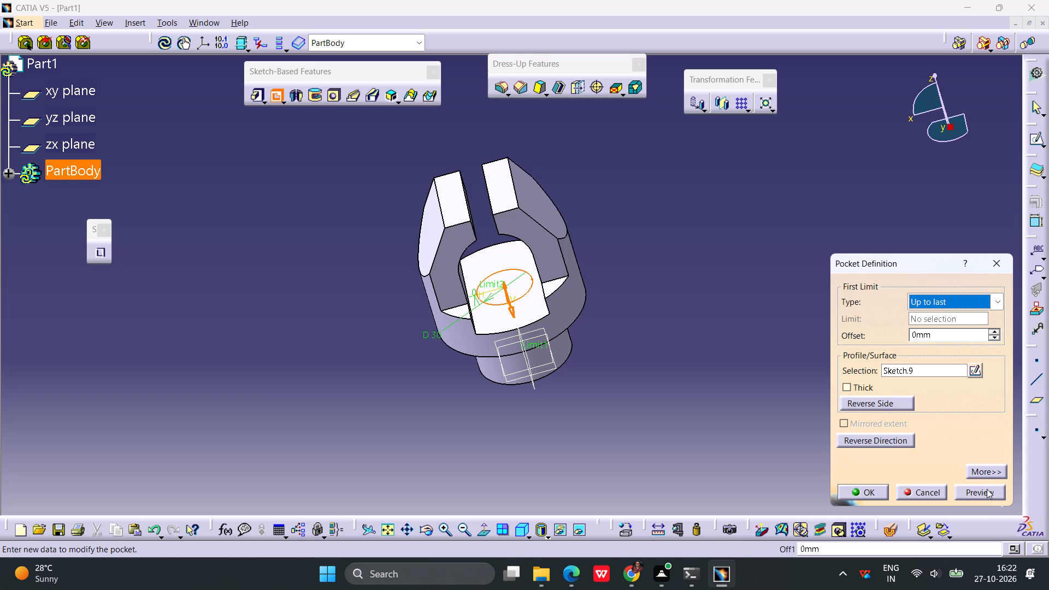
pyautogui.click(987, 489)
pyautogui.click(860, 489)
pyautogui.click(740, 325)
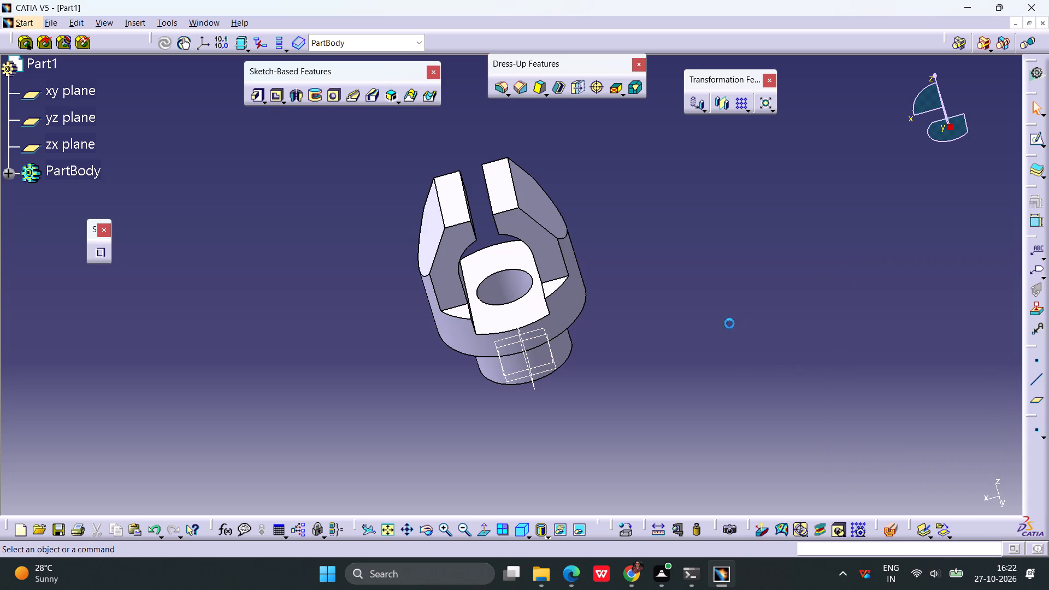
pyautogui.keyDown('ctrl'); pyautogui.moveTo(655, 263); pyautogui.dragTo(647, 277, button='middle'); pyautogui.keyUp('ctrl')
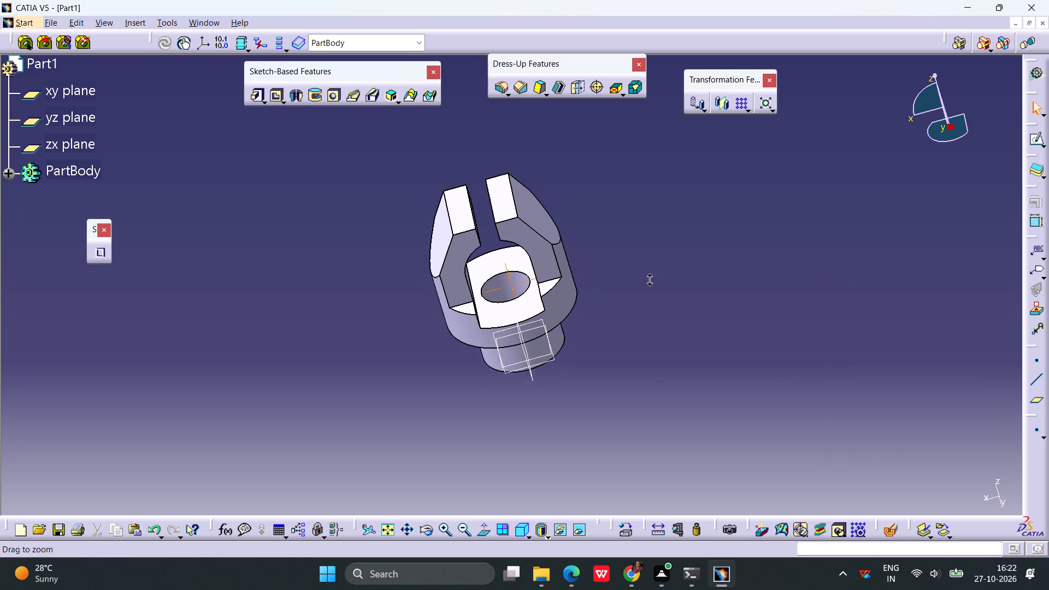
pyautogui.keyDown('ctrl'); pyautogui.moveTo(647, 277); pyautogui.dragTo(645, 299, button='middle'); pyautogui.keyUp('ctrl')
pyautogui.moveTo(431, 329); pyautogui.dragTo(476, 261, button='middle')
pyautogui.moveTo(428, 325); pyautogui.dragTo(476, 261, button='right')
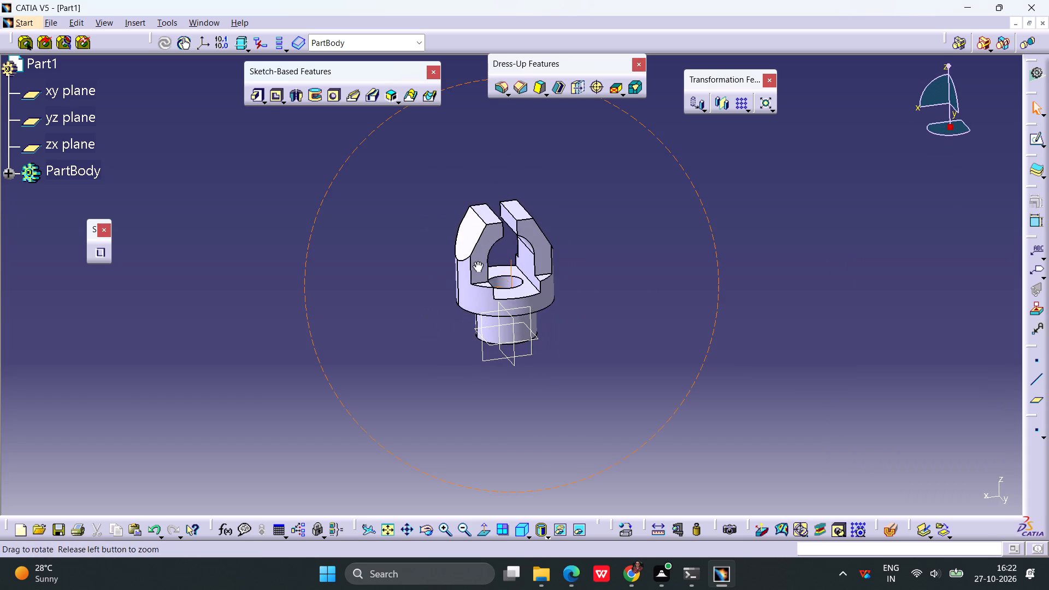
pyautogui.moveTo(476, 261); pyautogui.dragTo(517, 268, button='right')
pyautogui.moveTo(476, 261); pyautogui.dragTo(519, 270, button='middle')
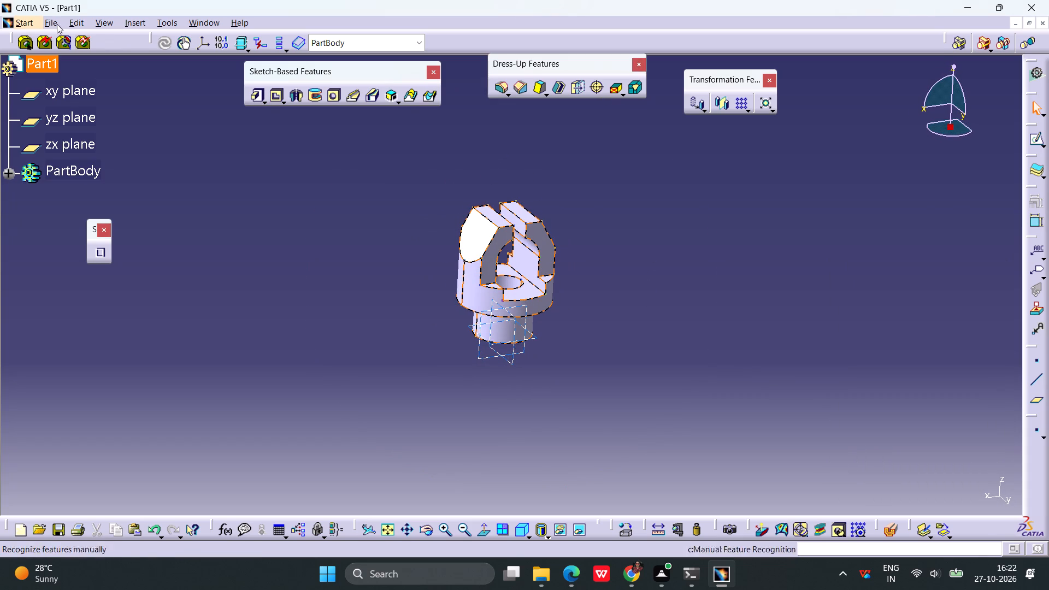
# Save the part as Part1 in CATPart format in the internship folder.
pyautogui.click(55, 24)
pyautogui.click(117, 146)
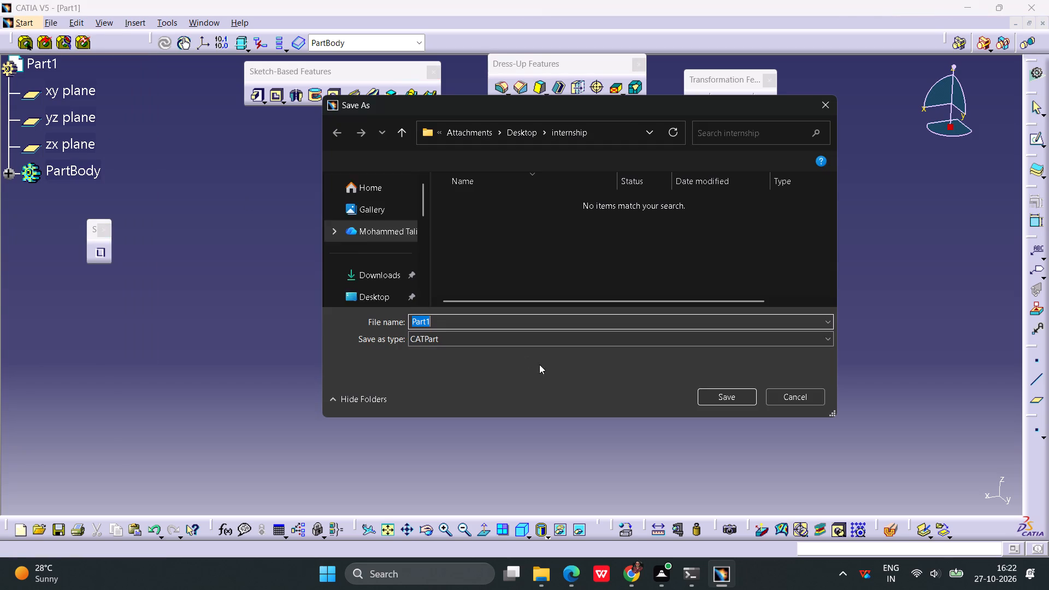
pyautogui.click(719, 396)
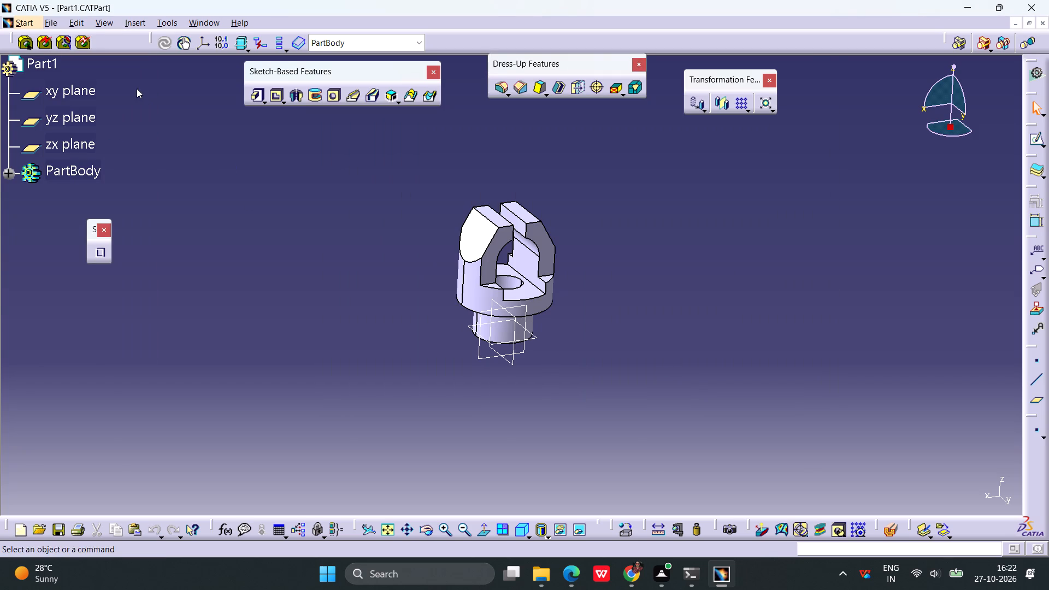
# Save a copy of the part as Part1 in igs format in the same internship folder.
pyautogui.click(55, 25)
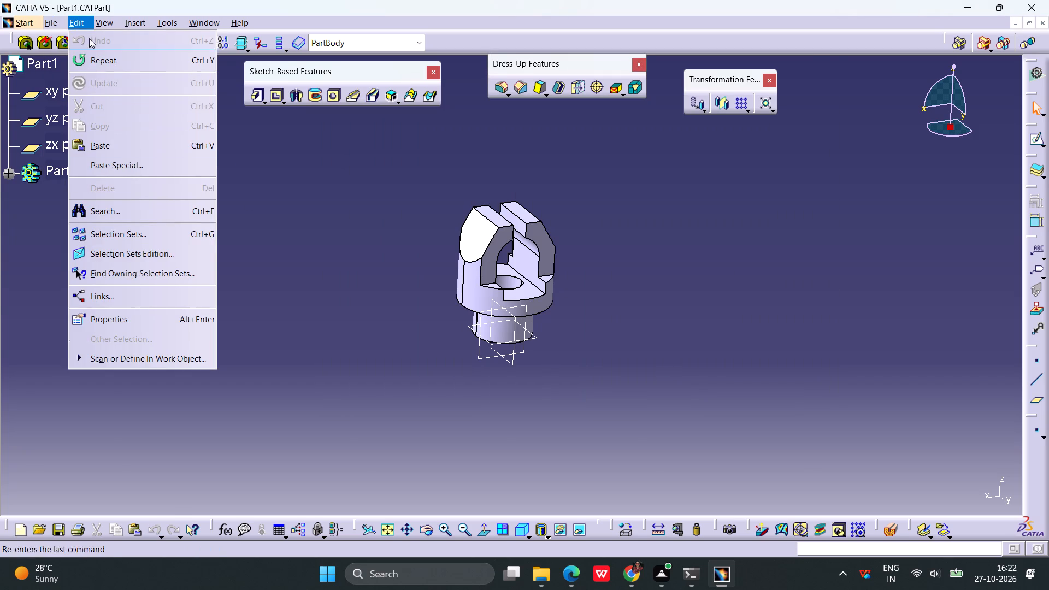
pyautogui.click(104, 143)
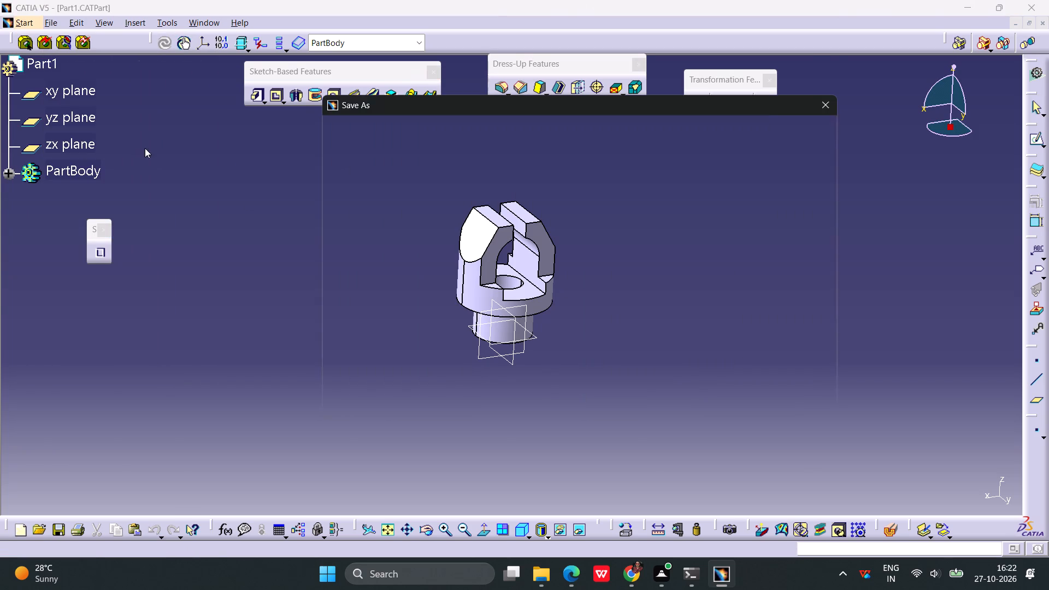
pyautogui.click(465, 339)
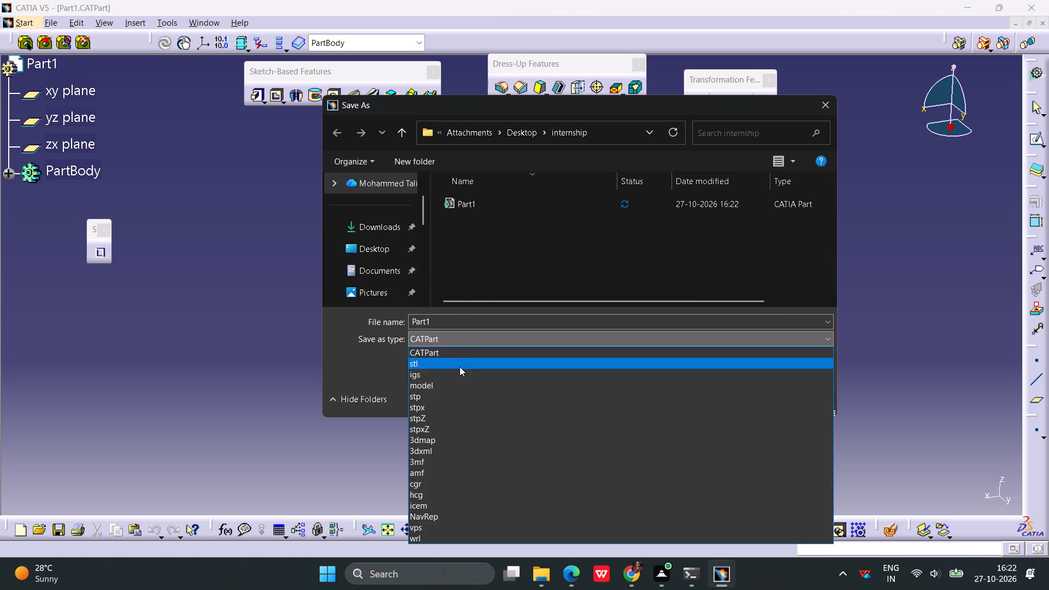
pyautogui.click(447, 374)
pyautogui.click(717, 395)
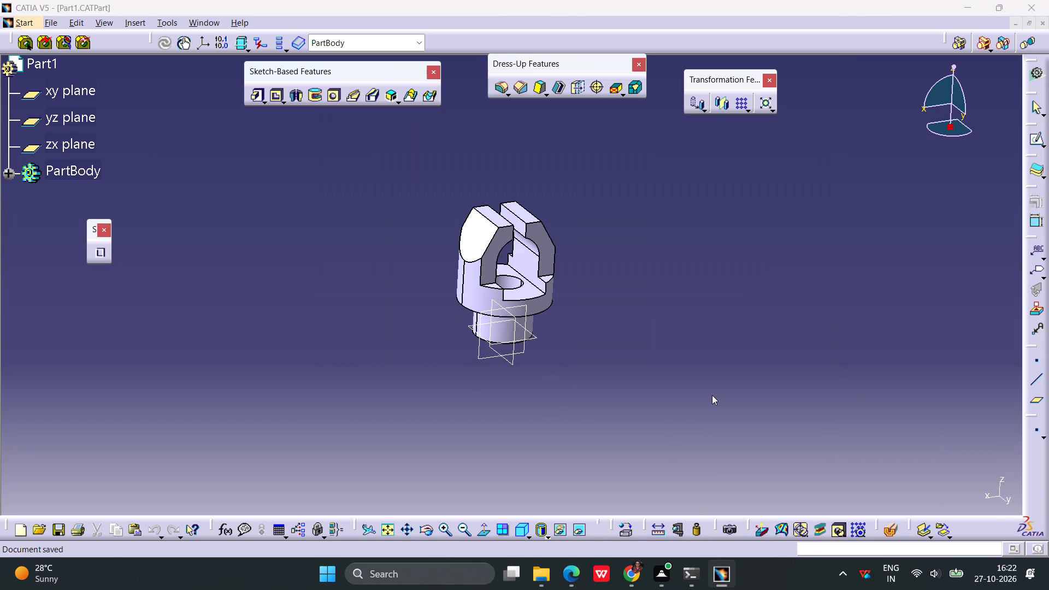
# Create a new drawing with the ISO standard and an A2 ISO landscape sheet.
pyautogui.hotkey('ctrl', 'n')
pyautogui.press('d')
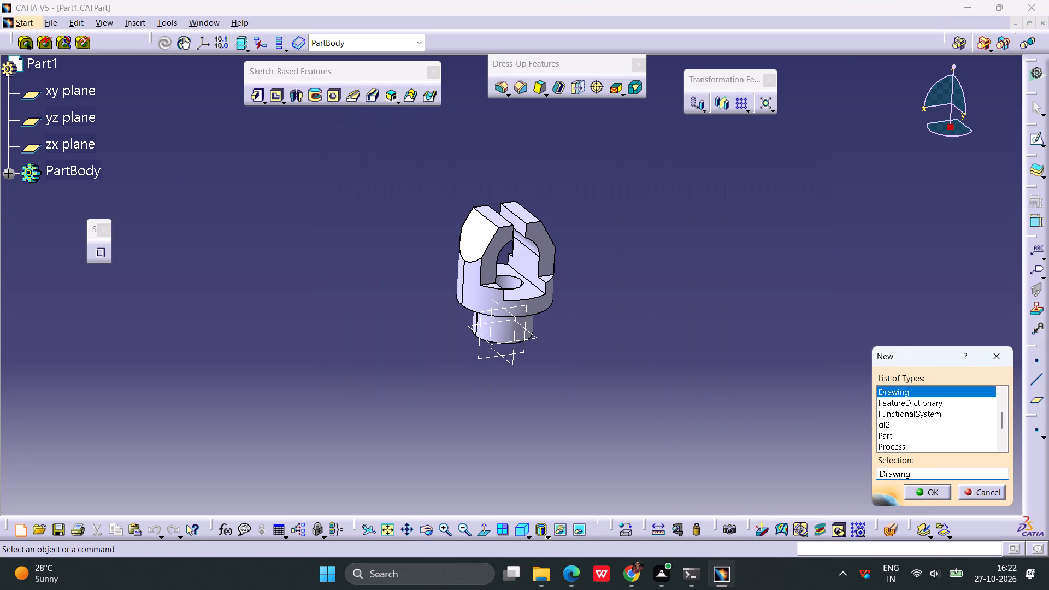
pyautogui.press('Return')
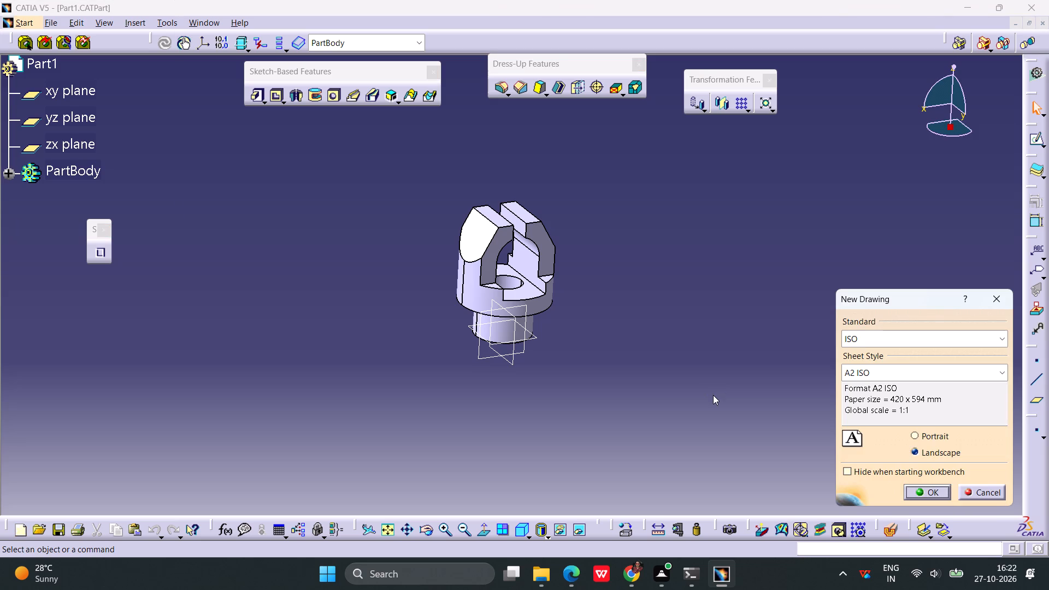
pyautogui.press('Return')
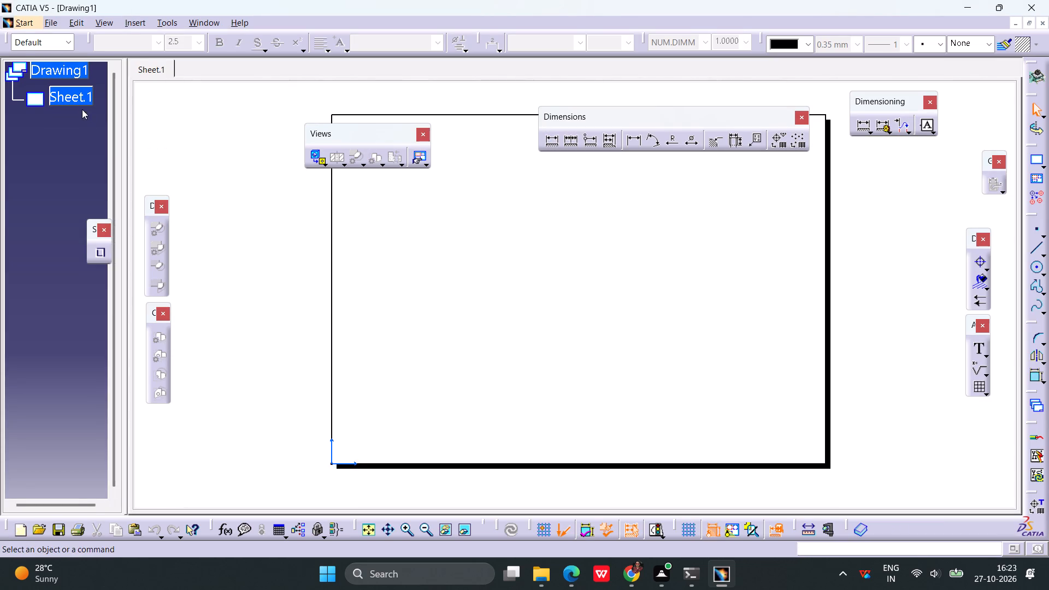
# Set the projection method of Sheet.1 to Third angle standard in its properties.
pyautogui.rightClick(78, 101)
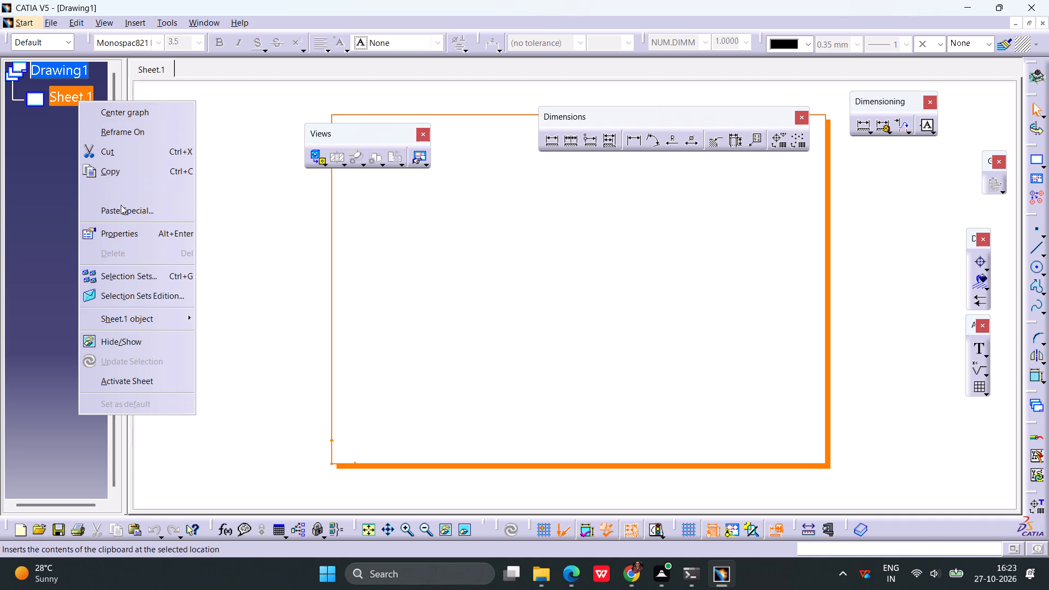
pyautogui.click(126, 232)
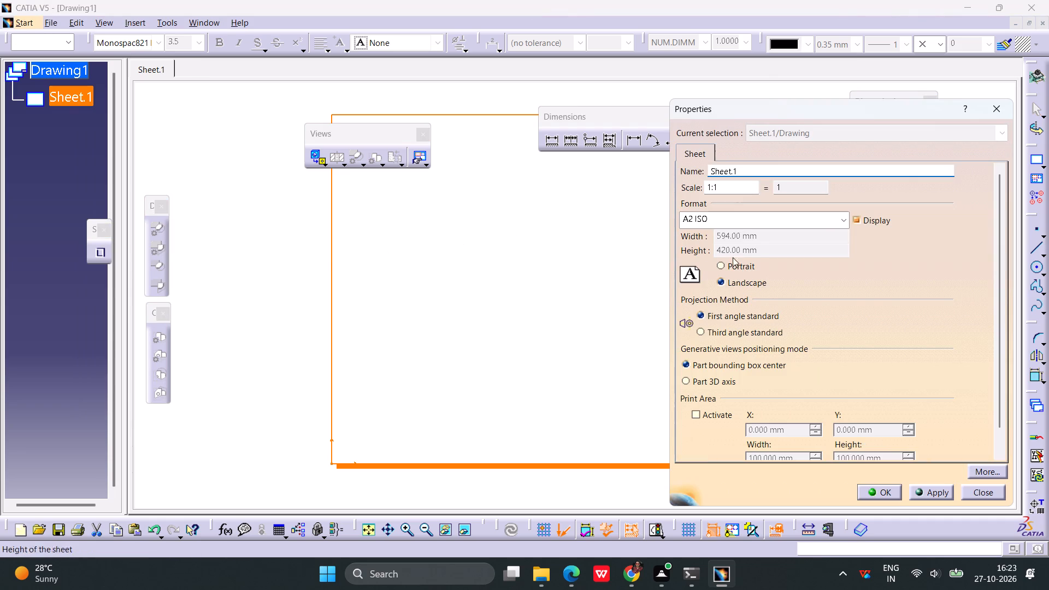
pyautogui.click(724, 335)
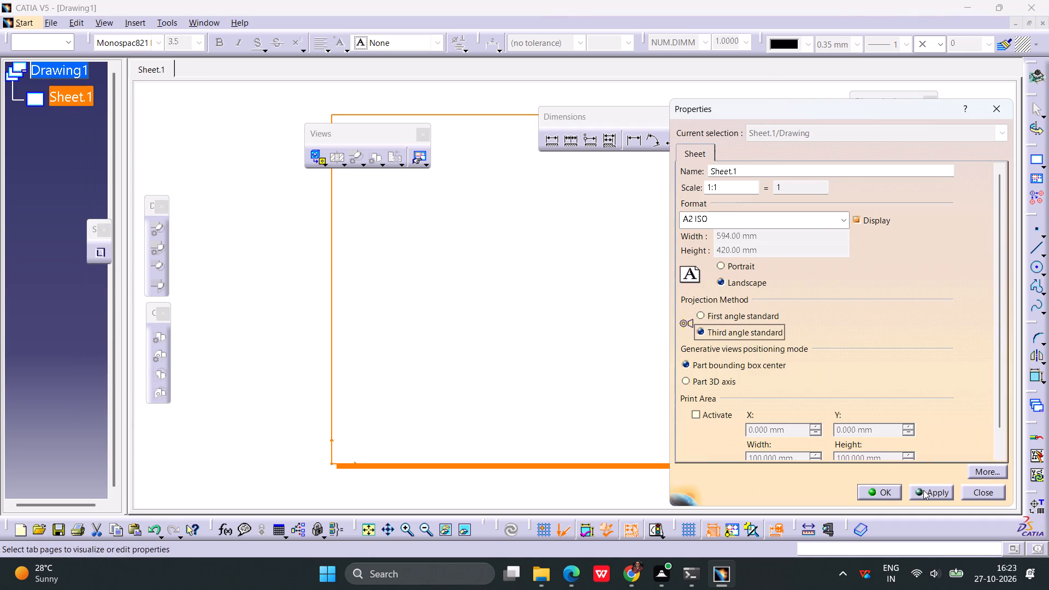
pyautogui.click(923, 492)
pyautogui.click(882, 493)
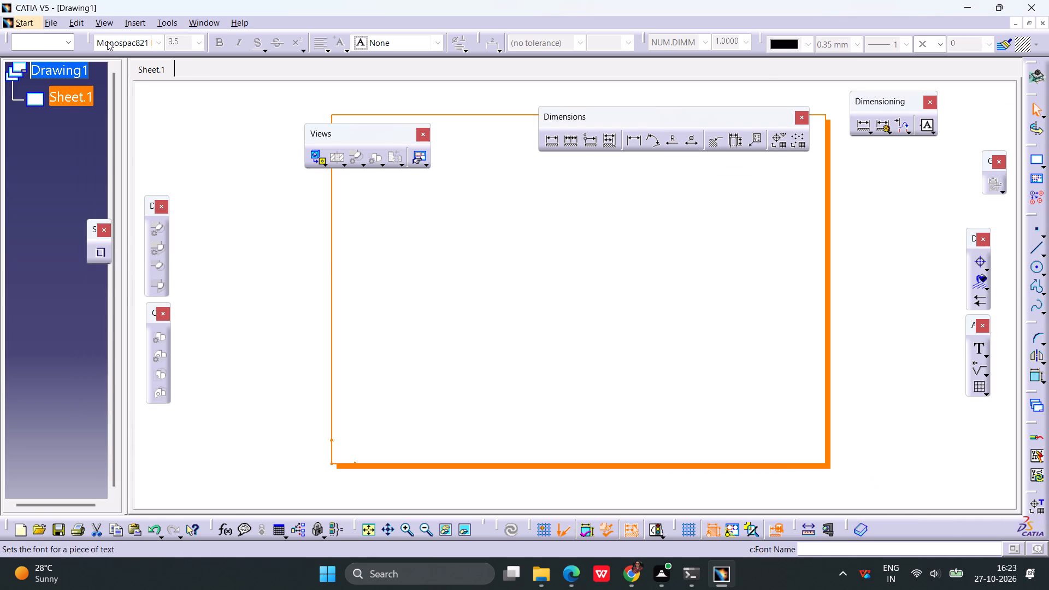
# Switch to the sheet background and create a frame and title block in the Drawing Titleblock Sample 1 style.
pyautogui.click(76, 25)
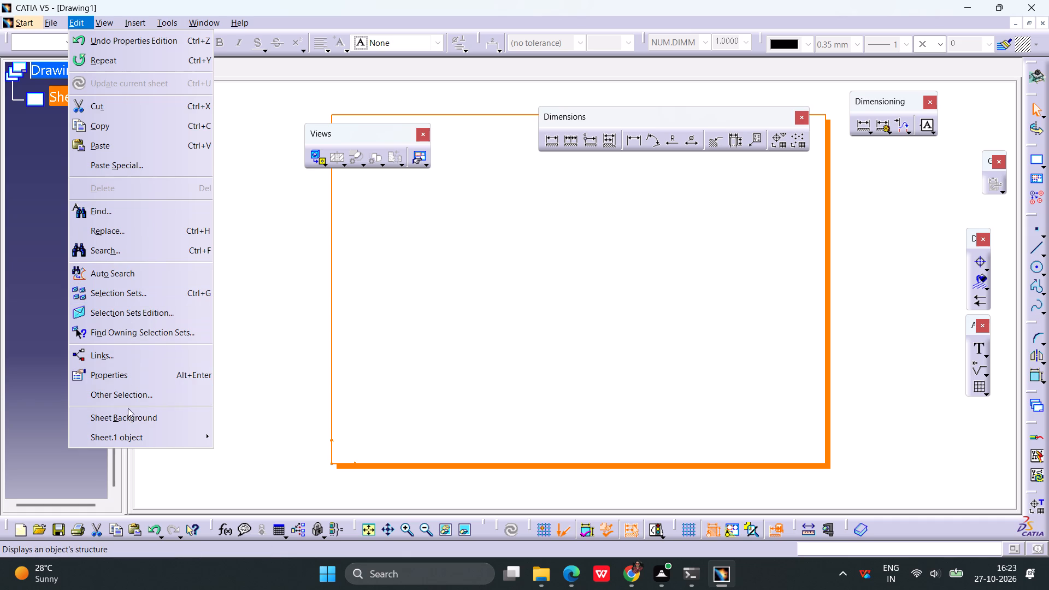
pyautogui.click(132, 417)
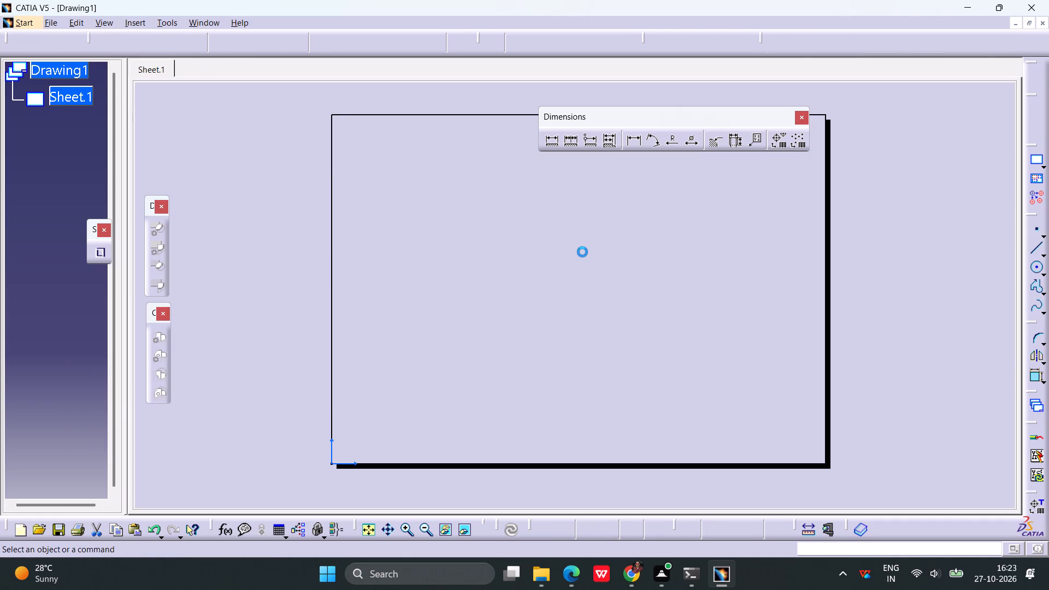
pyautogui.click(904, 171)
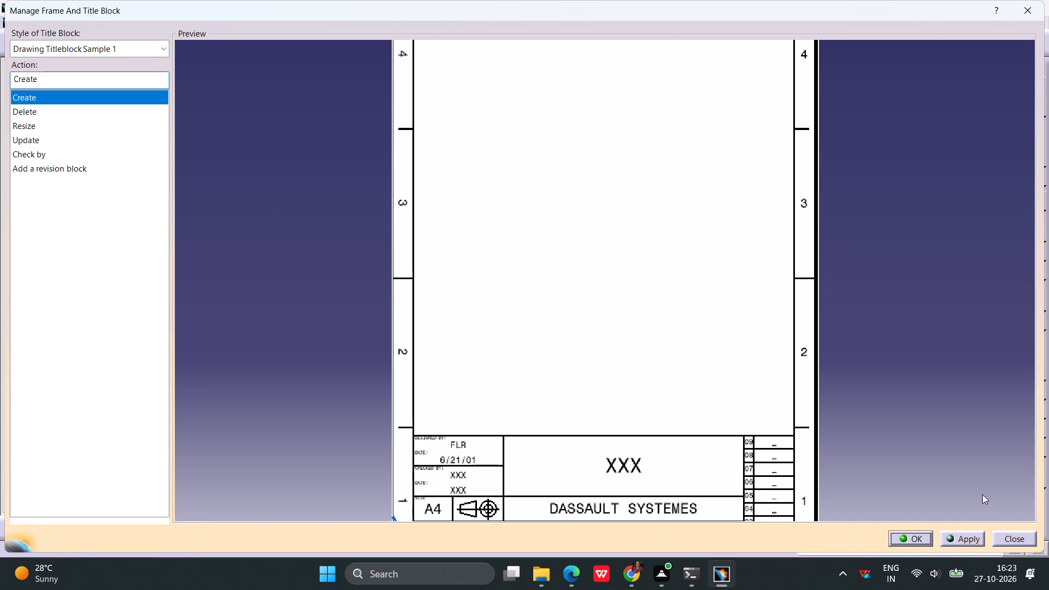
pyautogui.click(973, 539)
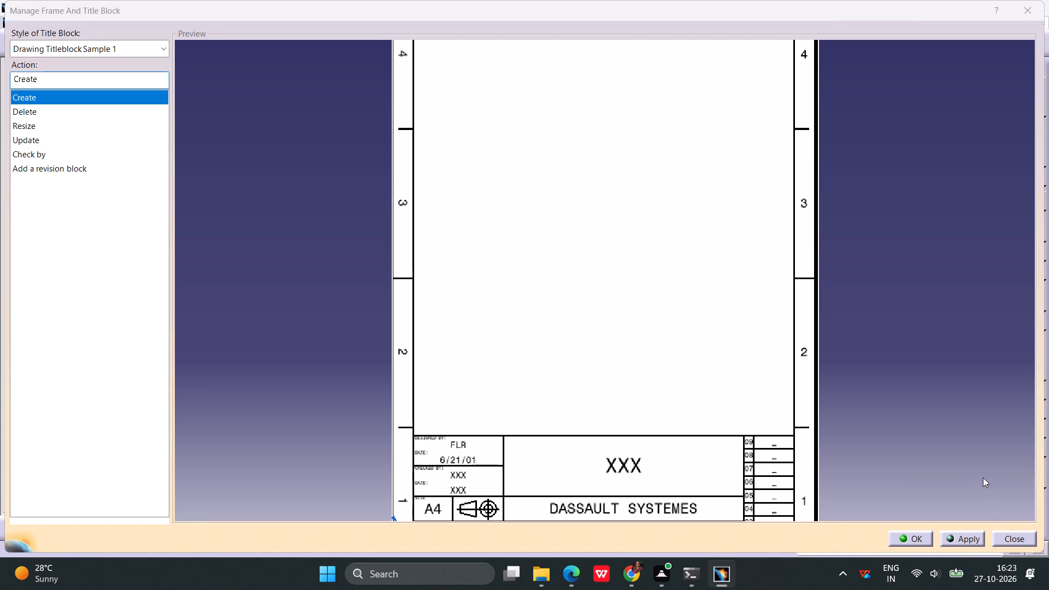
pyautogui.click(929, 540)
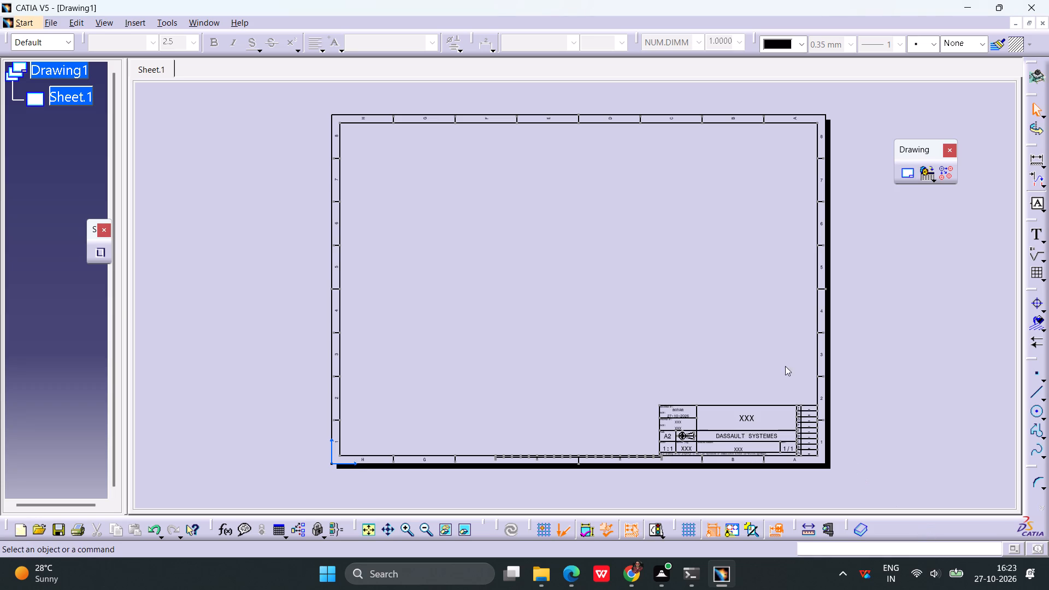
# Replace the large XXX title text in the title block with INTERNSHIP.
pyautogui.keyDown('ctrl'); pyautogui.scroll(1, 752, 393); pyautogui.keyUp('ctrl')
pyautogui.keyDown('ctrl'); pyautogui.moveTo(752, 393); pyautogui.dragTo(738, 347, button='middle'); pyautogui.keyUp('ctrl')
pyautogui.moveTo(815, 451); pyautogui.dragTo(637, 200, button='middle')
pyautogui.doubleClick(738, 288)
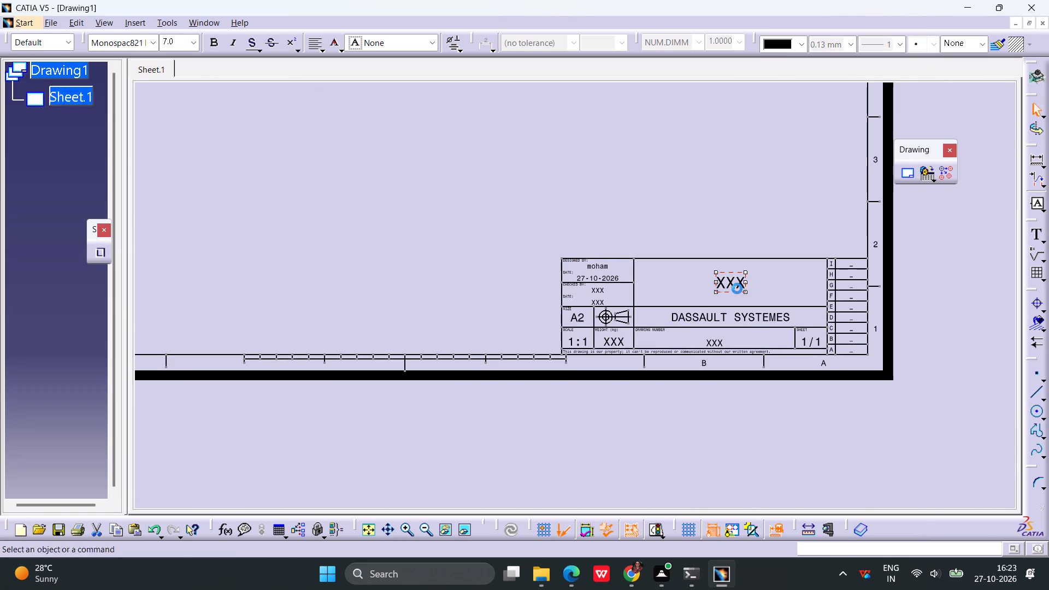
pyautogui.press('i')
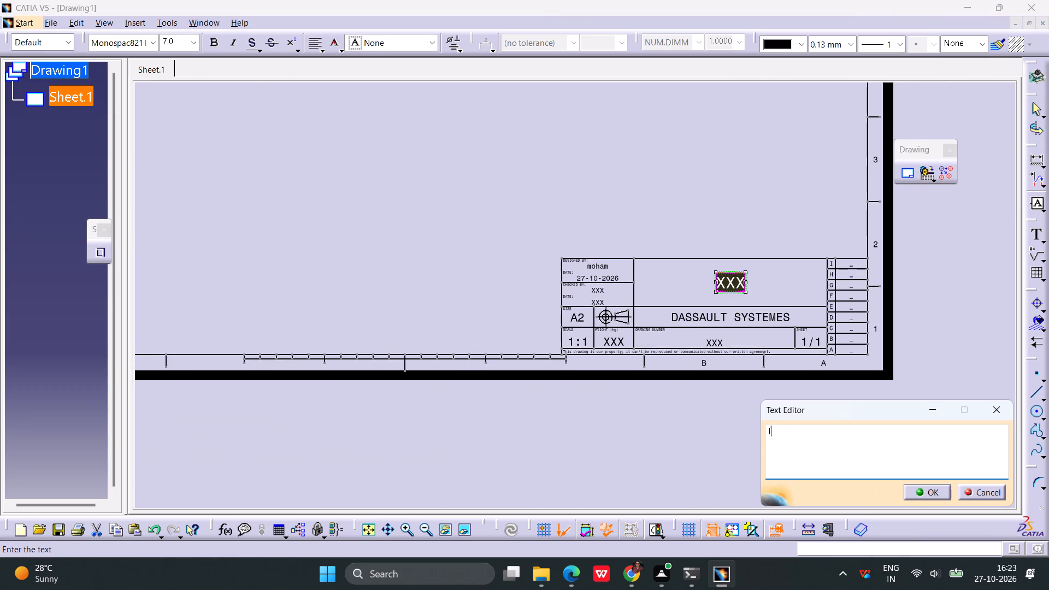
pyautogui.write('NTERNSHIP')
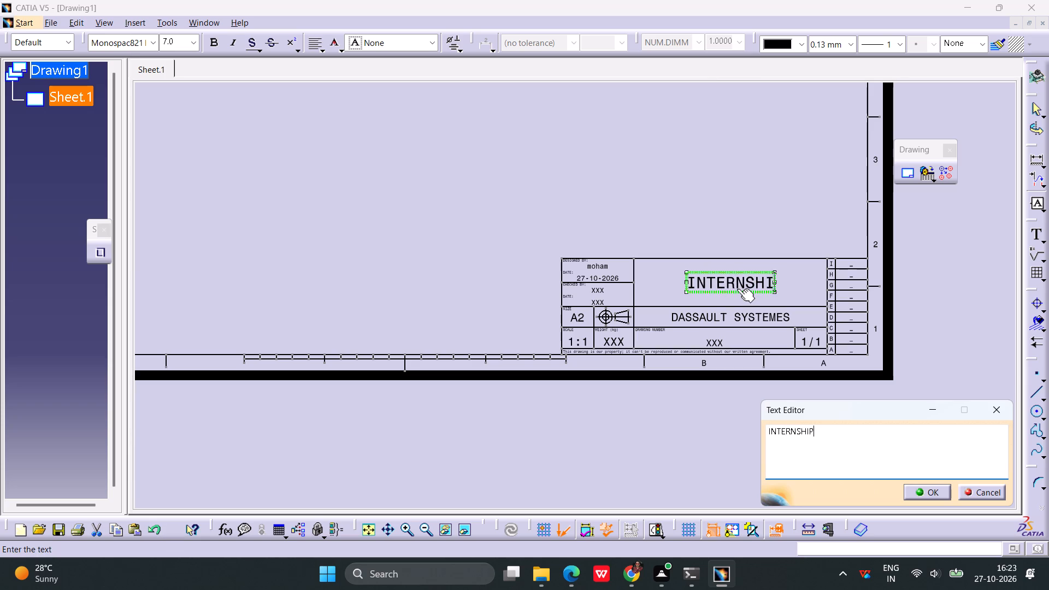
pyautogui.press('Return')
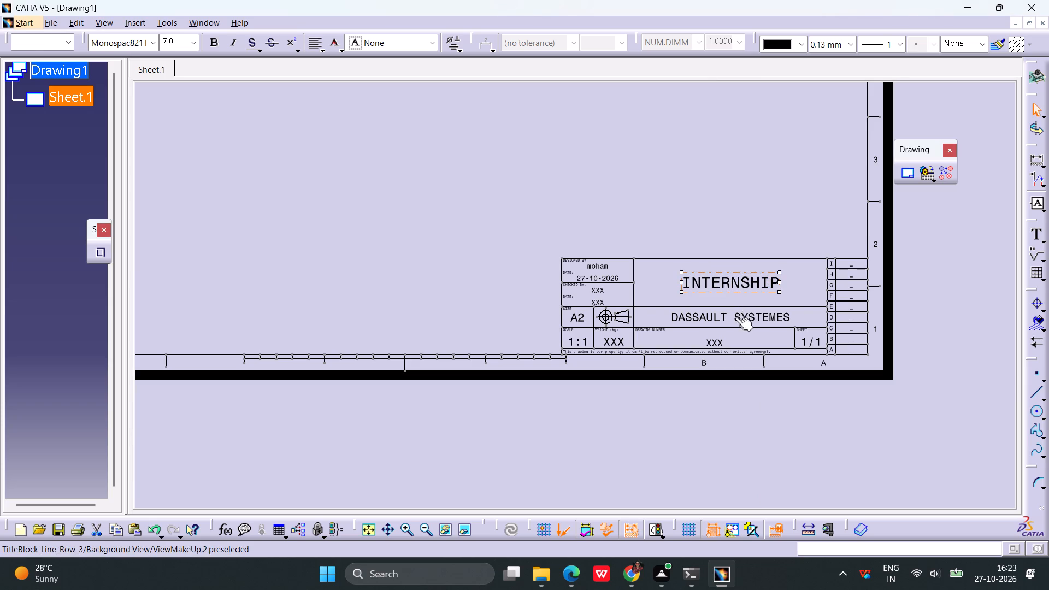
# Replace the DASSAULT SYSTEMES company text in the title block with Part Model.
pyautogui.doubleClick(735, 317)
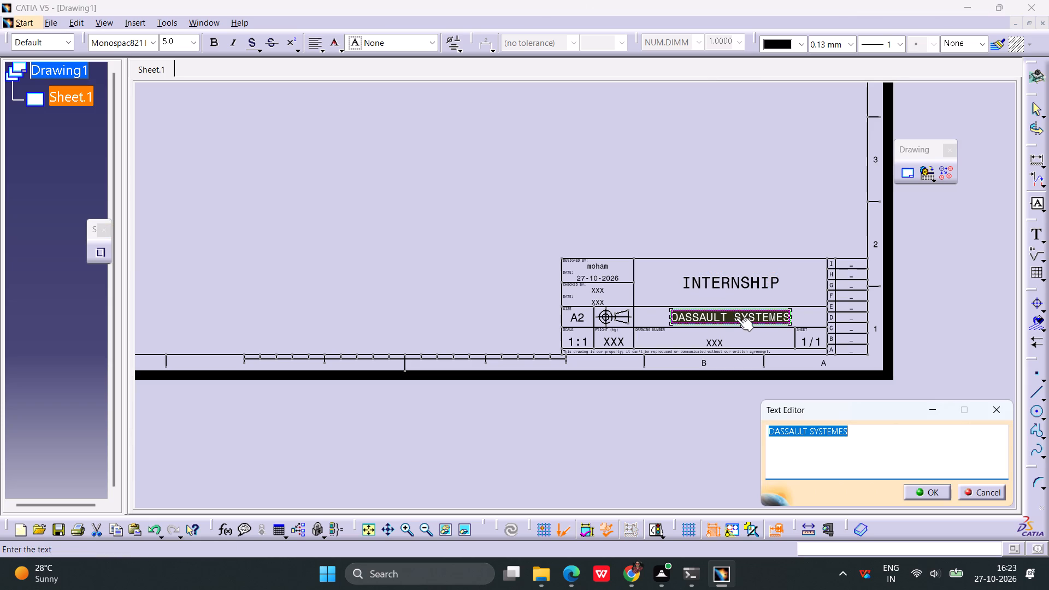
pyautogui.press('p')
pyautogui.write('art')
pyautogui.press('space')
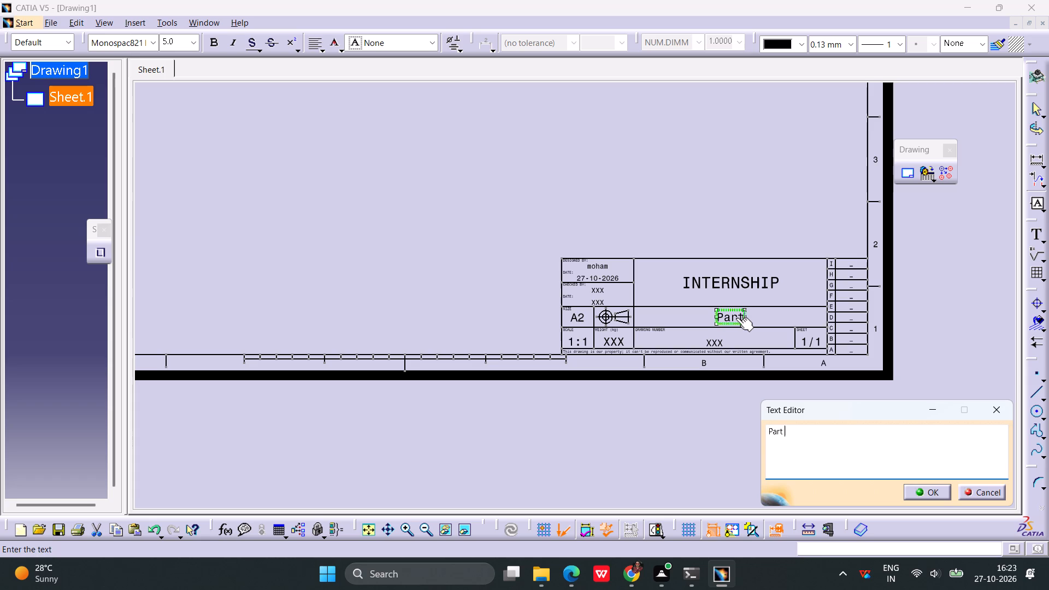
pyautogui.press('m')
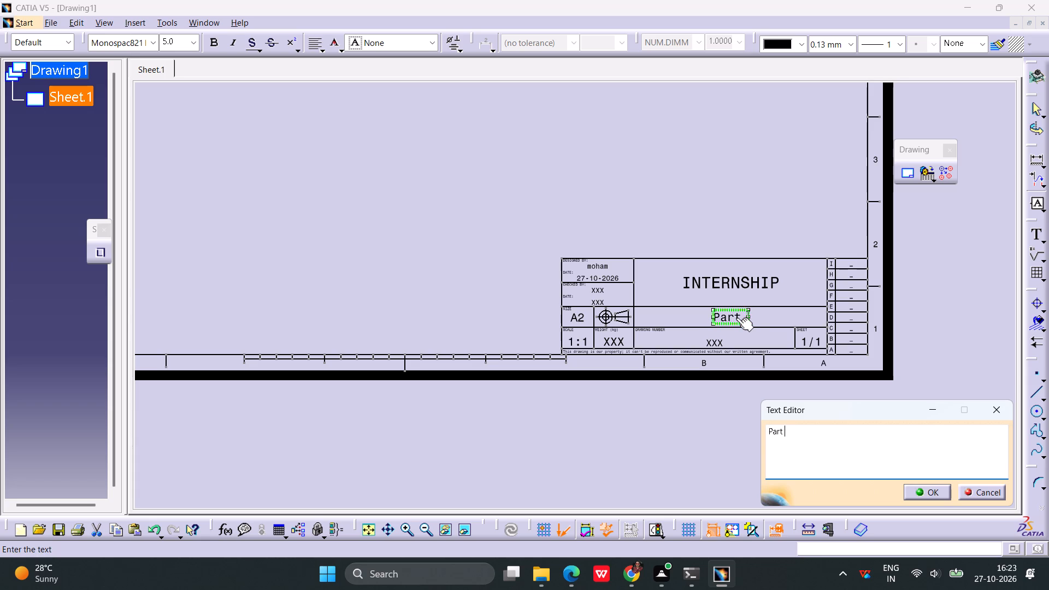
pyautogui.press('m')
pyautogui.write('odel')
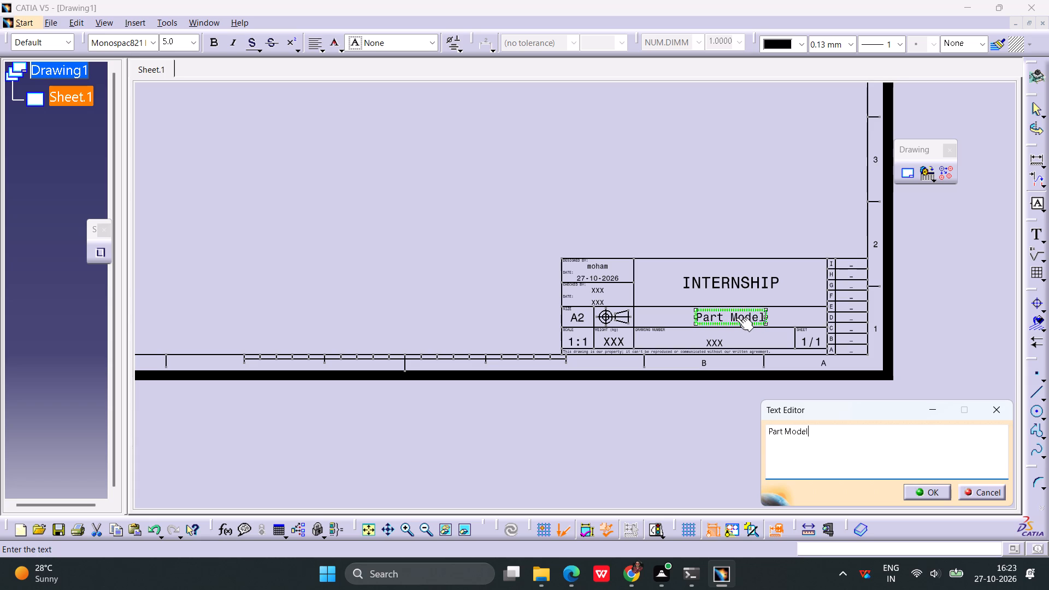
pyautogui.click(597, 266)
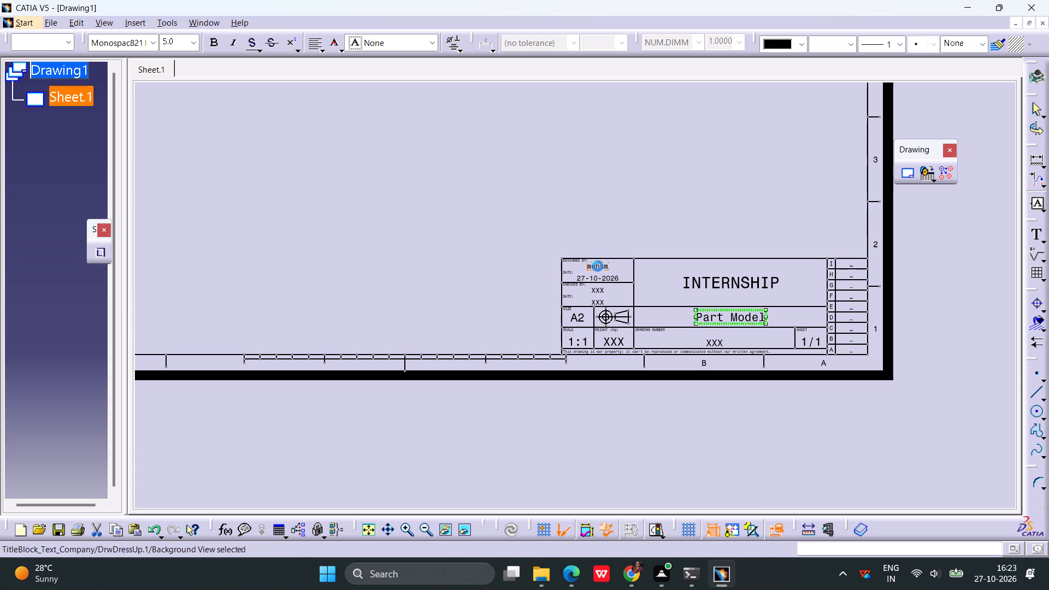
# Replace the DESIGNED BY text in the title block with the designer's name.
pyautogui.doubleClick(598, 266)
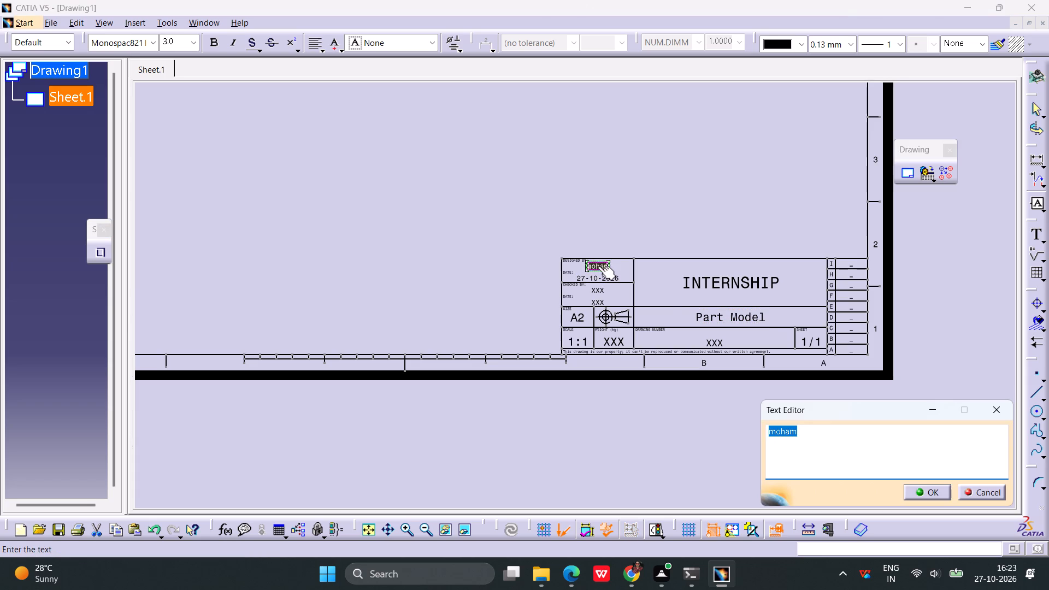
pyautogui.press('t')
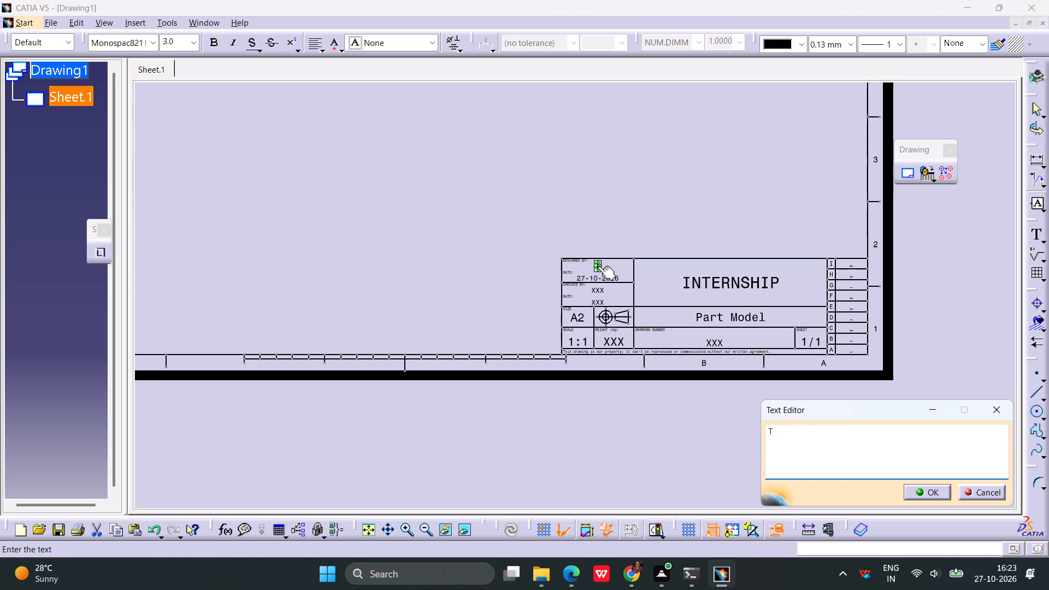
pyautogui.write('alib')
pyautogui.press('Return')
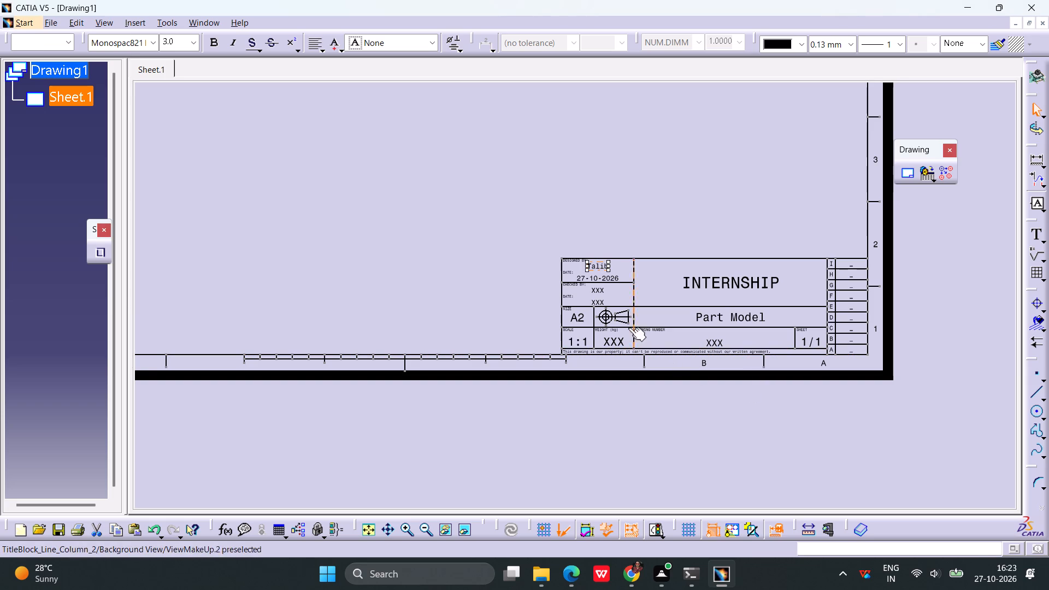
# Replace the XXX drawing number in the title block with 01.
pyautogui.doubleClick(711, 341)
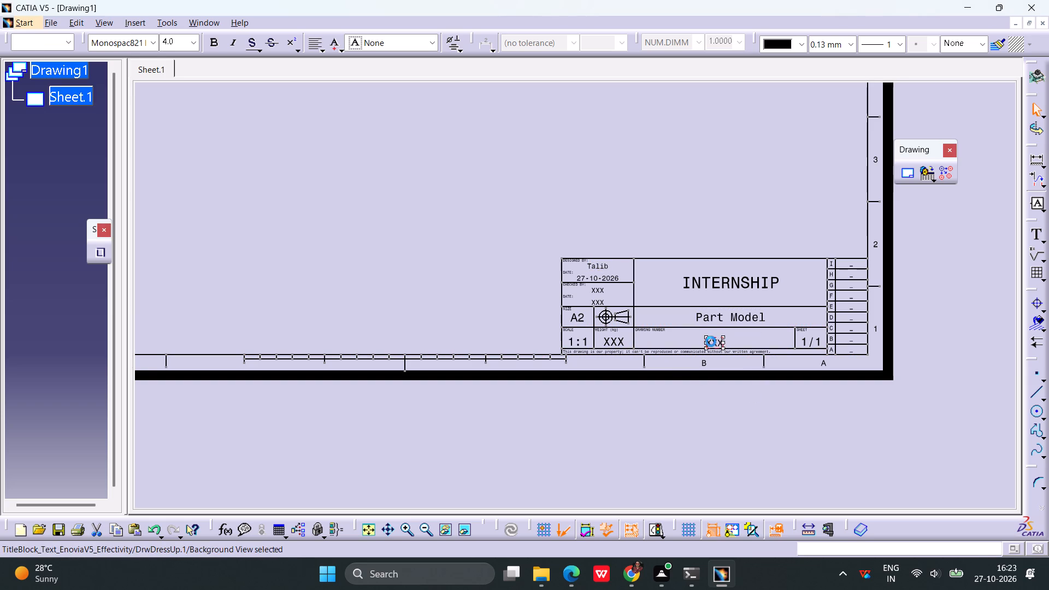
pyautogui.write('01')
pyautogui.press('Return')
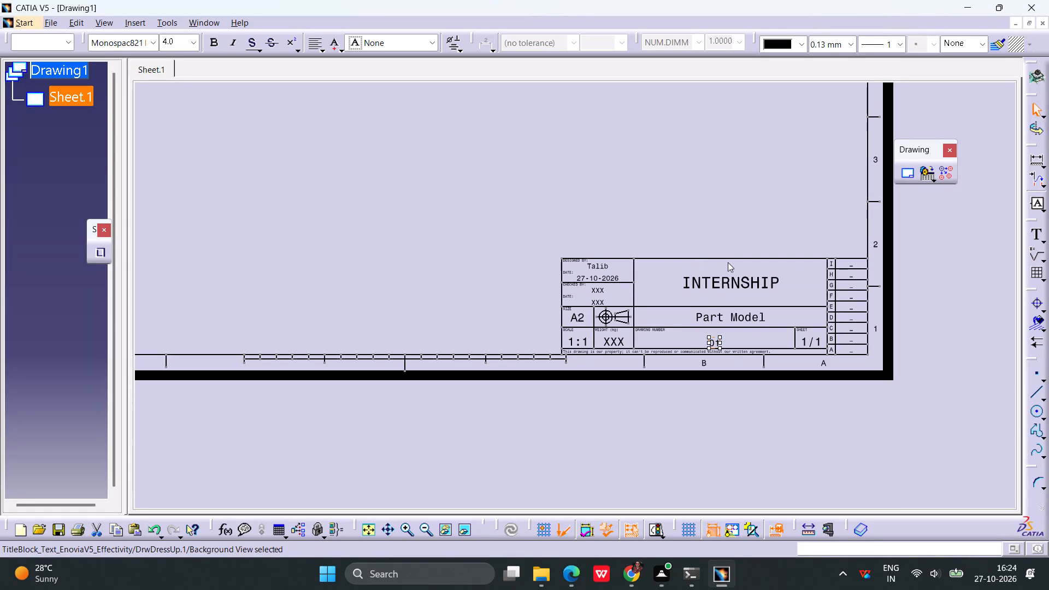
# Colour the INTERNSHIP title text yellow.
pyautogui.click(738, 281)
pyautogui.click(802, 48)
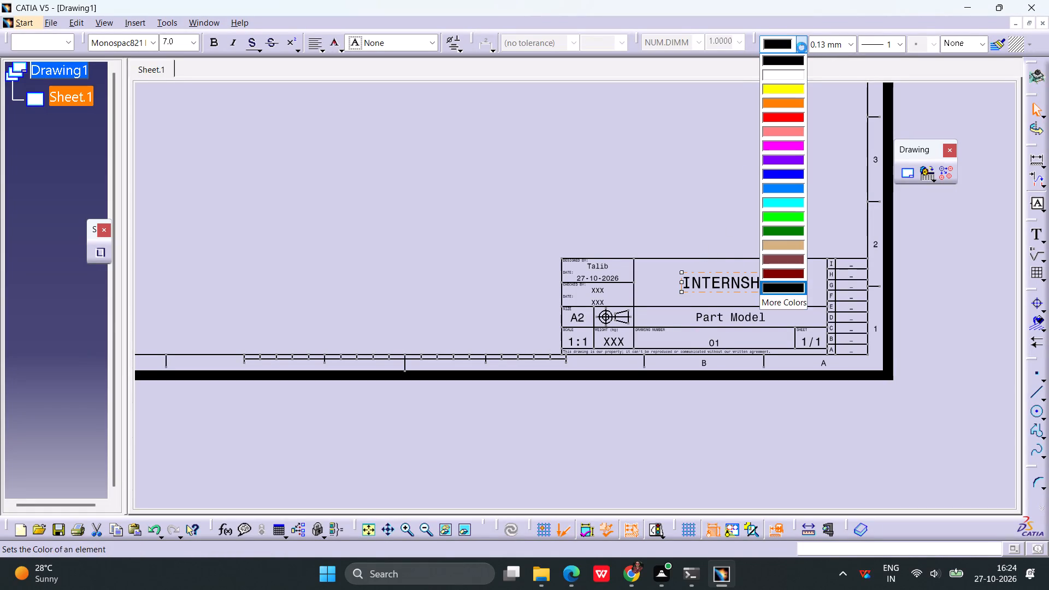
pyautogui.click(792, 93)
pyautogui.click(737, 169)
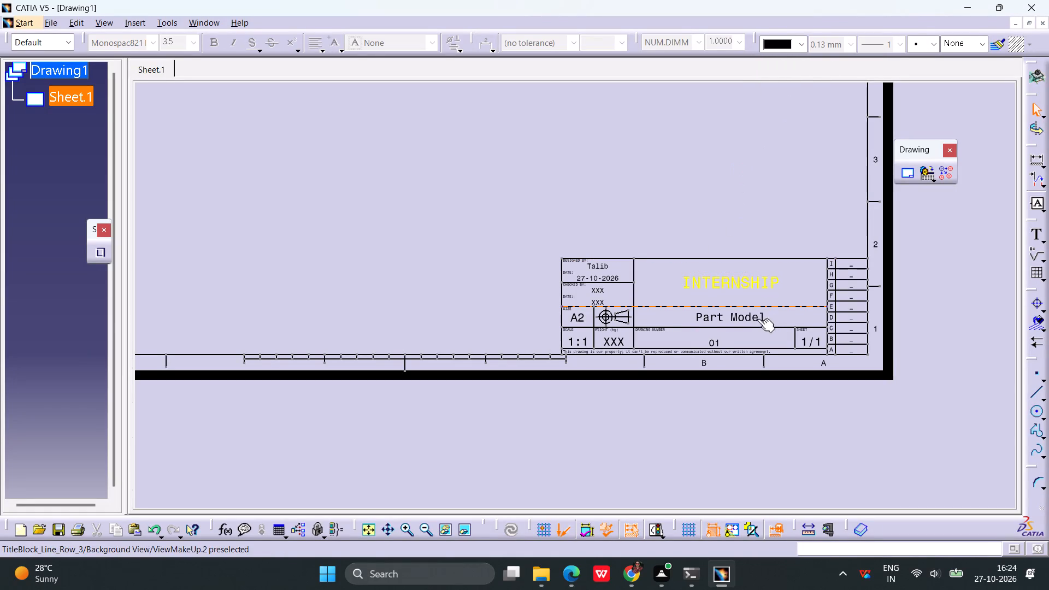
# Colour the Part Model text in the title block white.
pyautogui.click(753, 318)
pyautogui.click(804, 45)
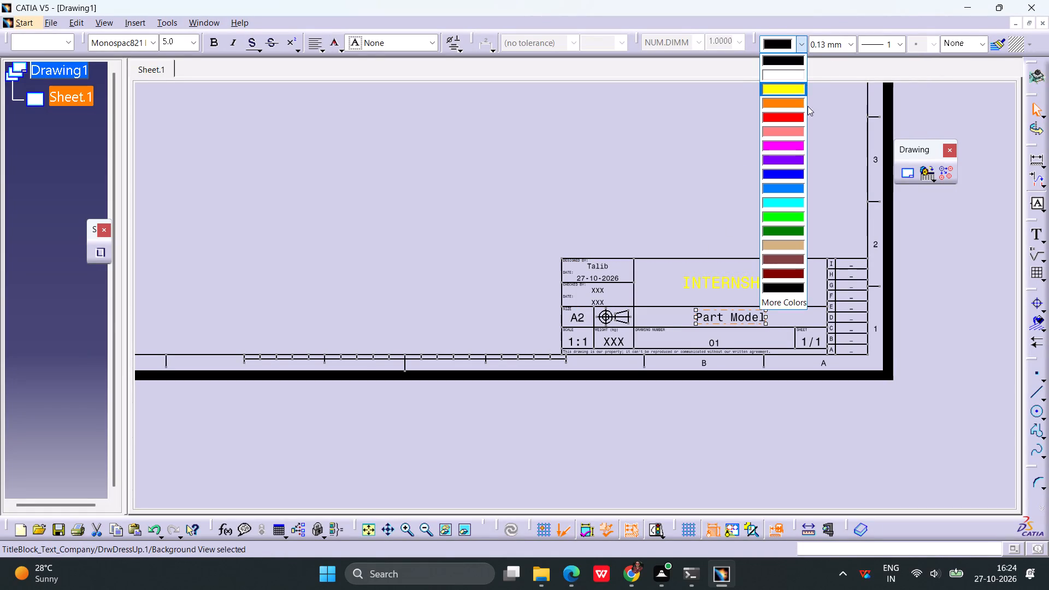
pyautogui.click(791, 75)
pyautogui.click(809, 150)
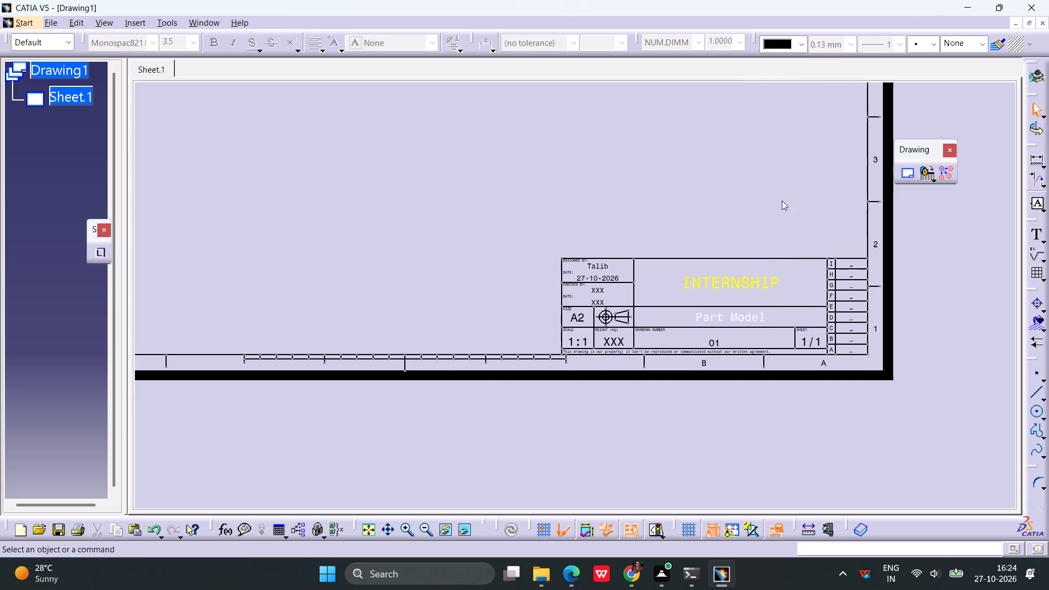
# Colour the drawing number 01 in the title block orange.
pyautogui.click(713, 341)
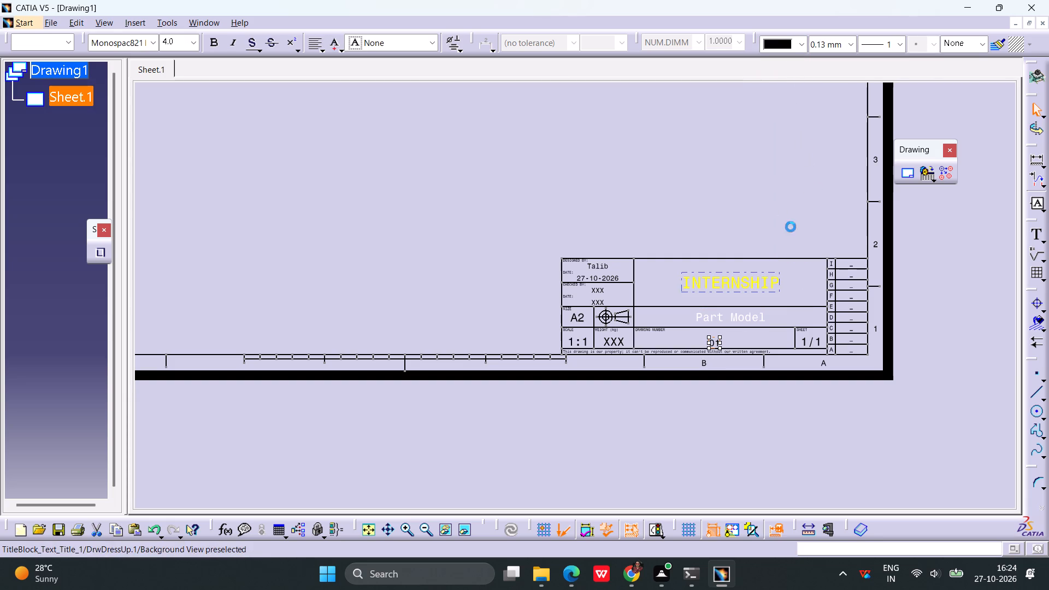
pyautogui.click(803, 43)
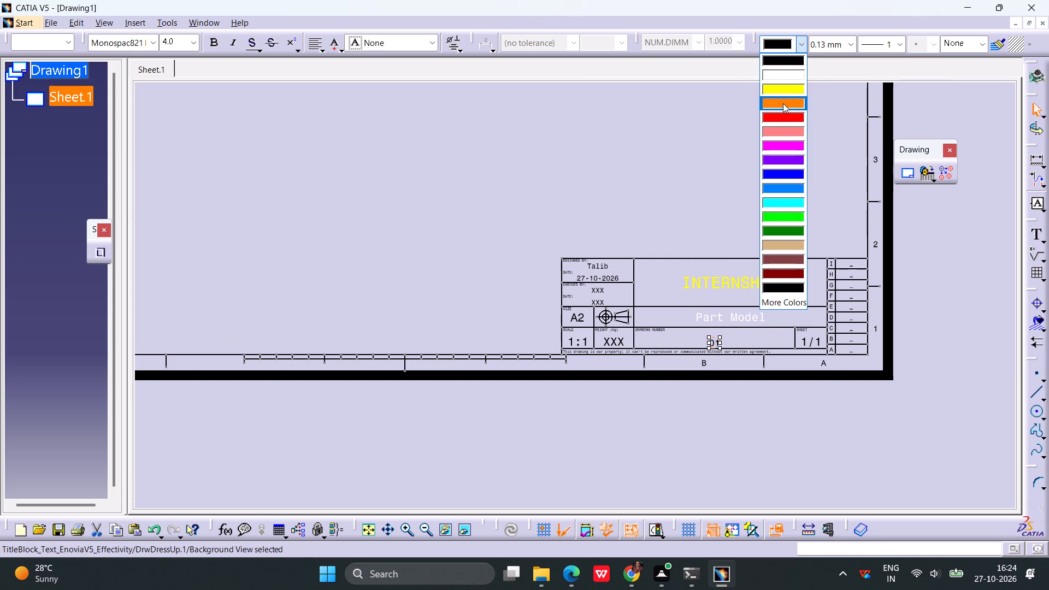
pyautogui.click(787, 109)
pyautogui.click(777, 147)
# Colour the designer's name in the DESIGNED BY cell red.
pyautogui.click(601, 265)
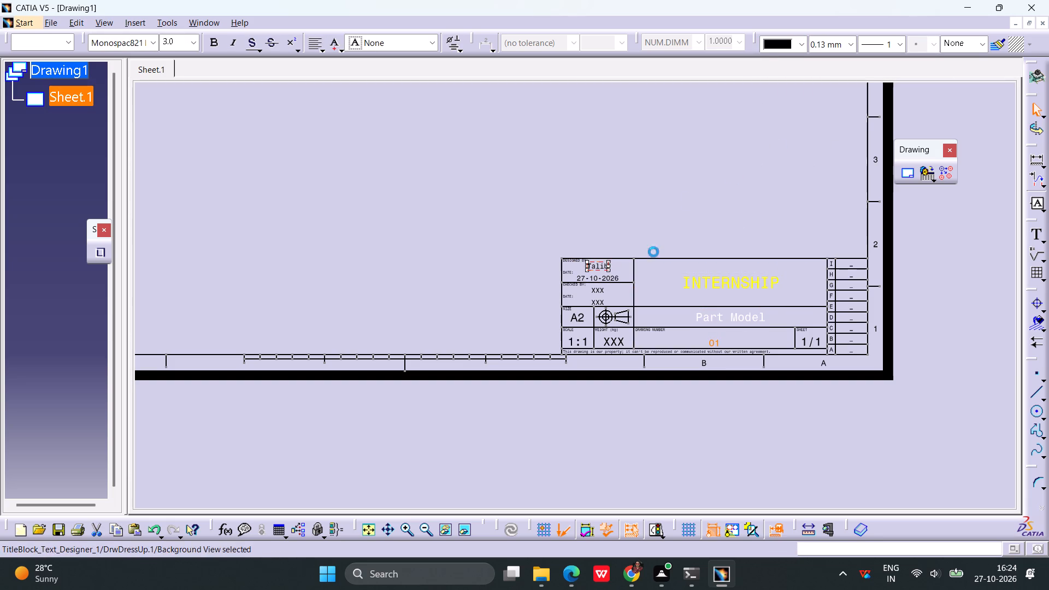
pyautogui.click(804, 45)
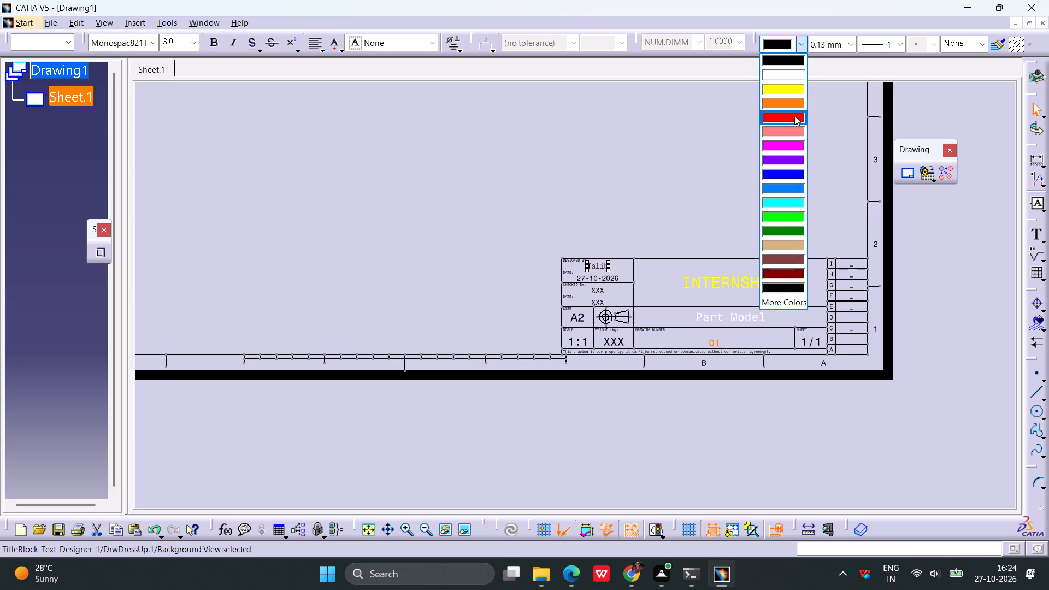
pyautogui.click(794, 116)
pyautogui.click(714, 161)
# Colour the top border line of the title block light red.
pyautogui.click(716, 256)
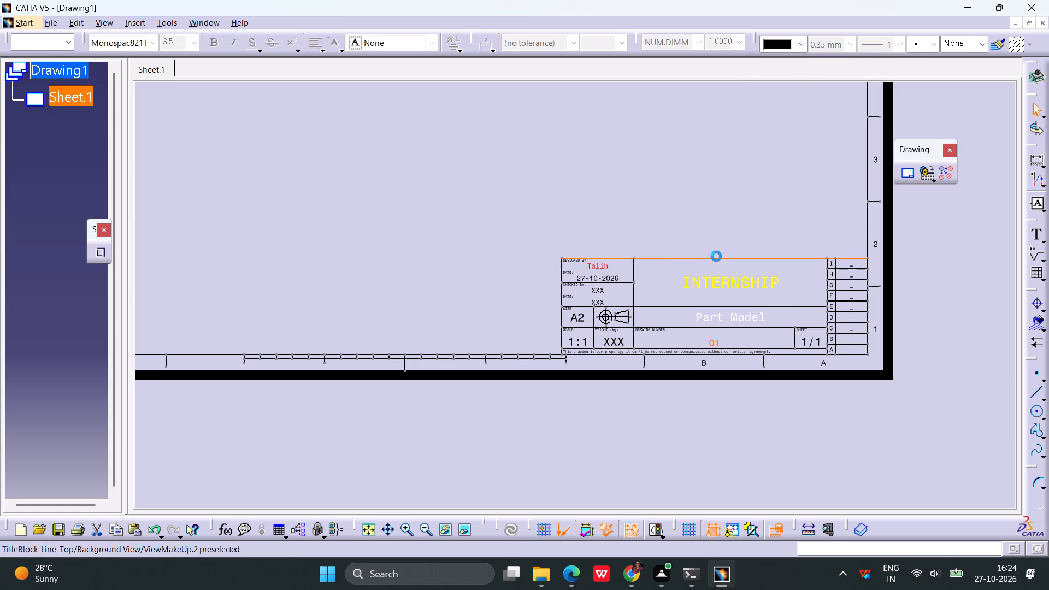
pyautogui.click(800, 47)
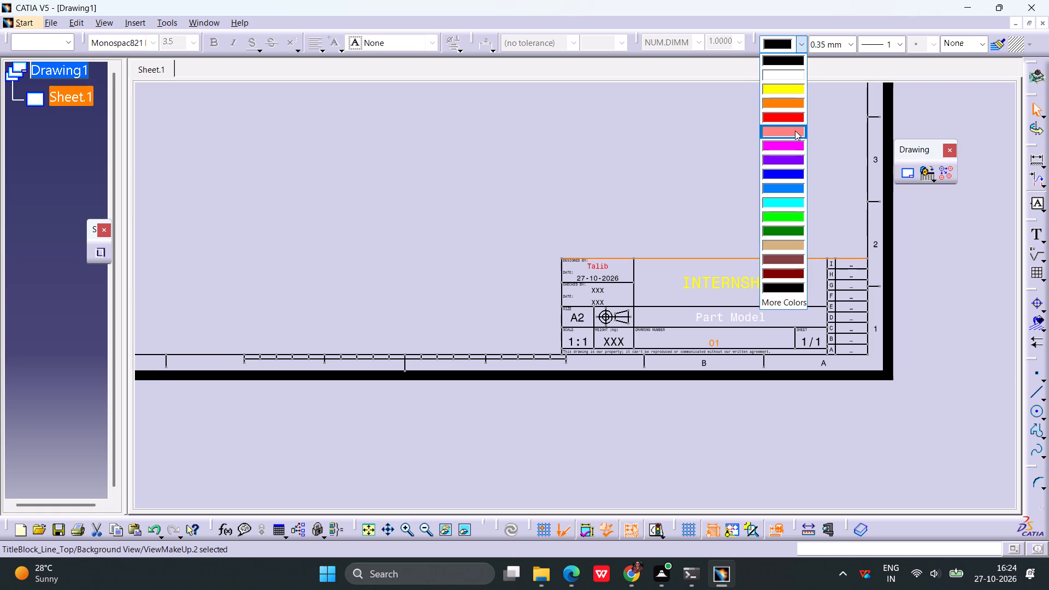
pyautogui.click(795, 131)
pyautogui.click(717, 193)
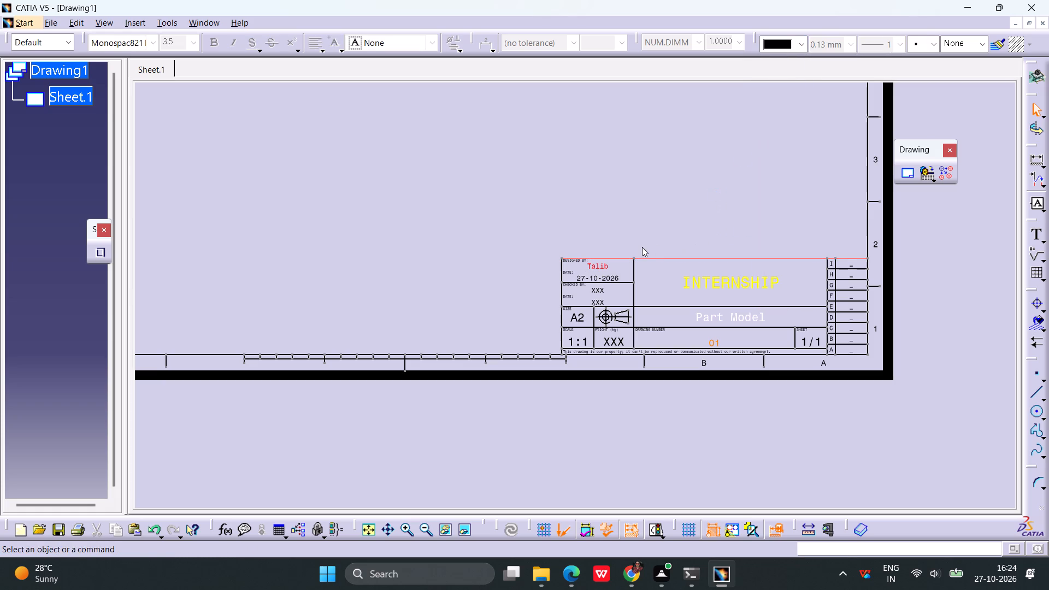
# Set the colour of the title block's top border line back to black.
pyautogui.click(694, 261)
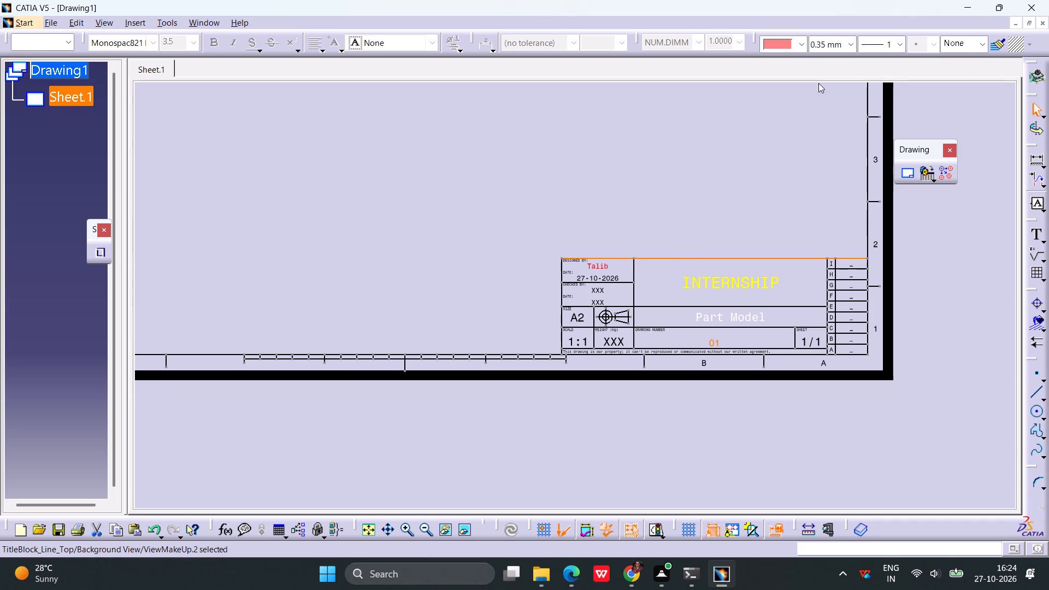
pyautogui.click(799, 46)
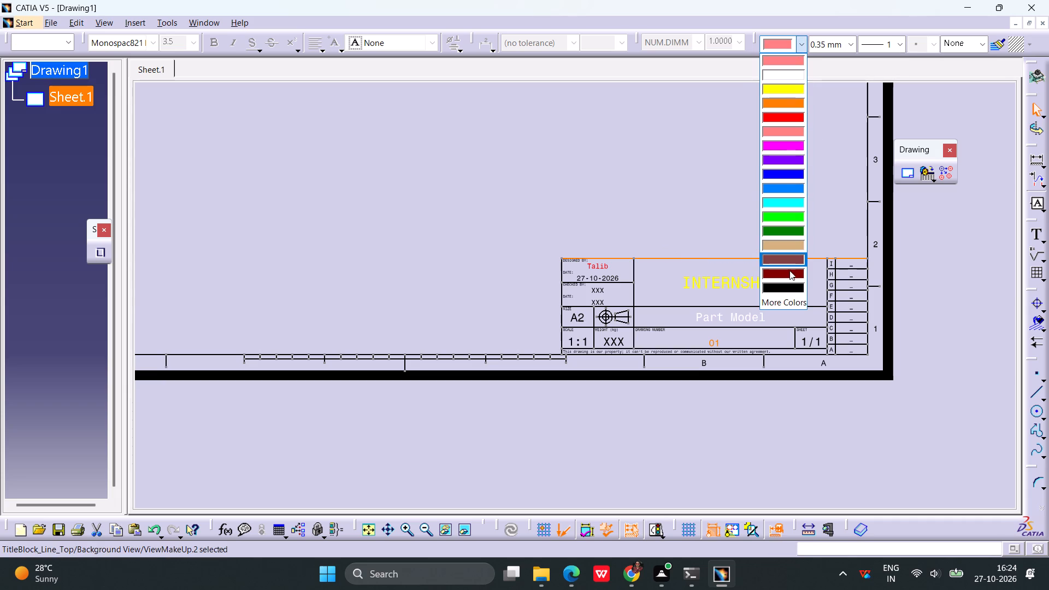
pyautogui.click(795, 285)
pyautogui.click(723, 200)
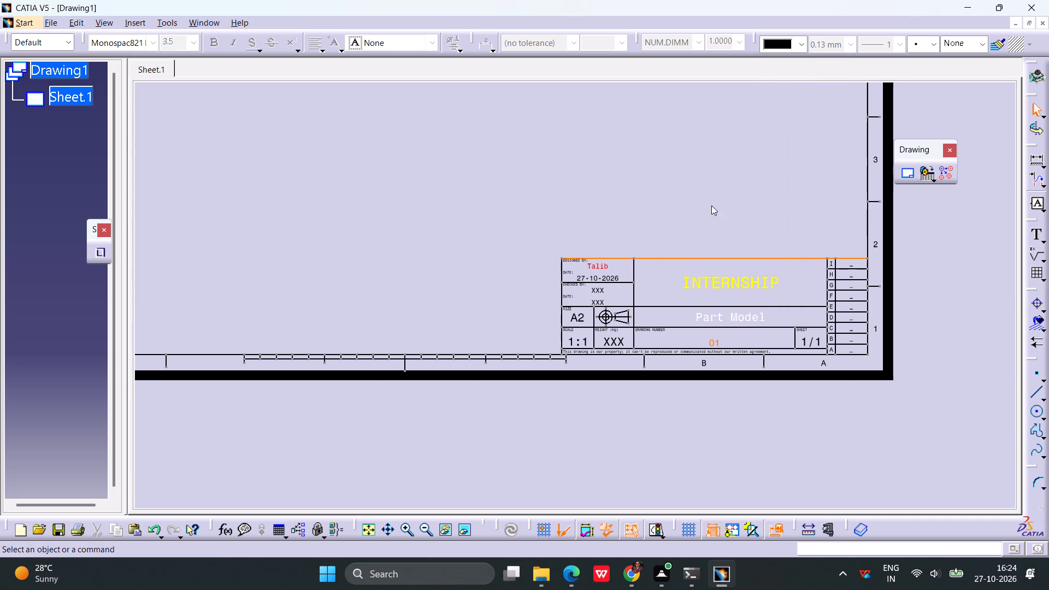
# Colour the date under DESIGNED BY in the title block light red.
pyautogui.keyDown('ctrl'); pyautogui.moveTo(655, 244); pyautogui.dragTo(667, 186, button='middle'); pyautogui.keyUp('ctrl')
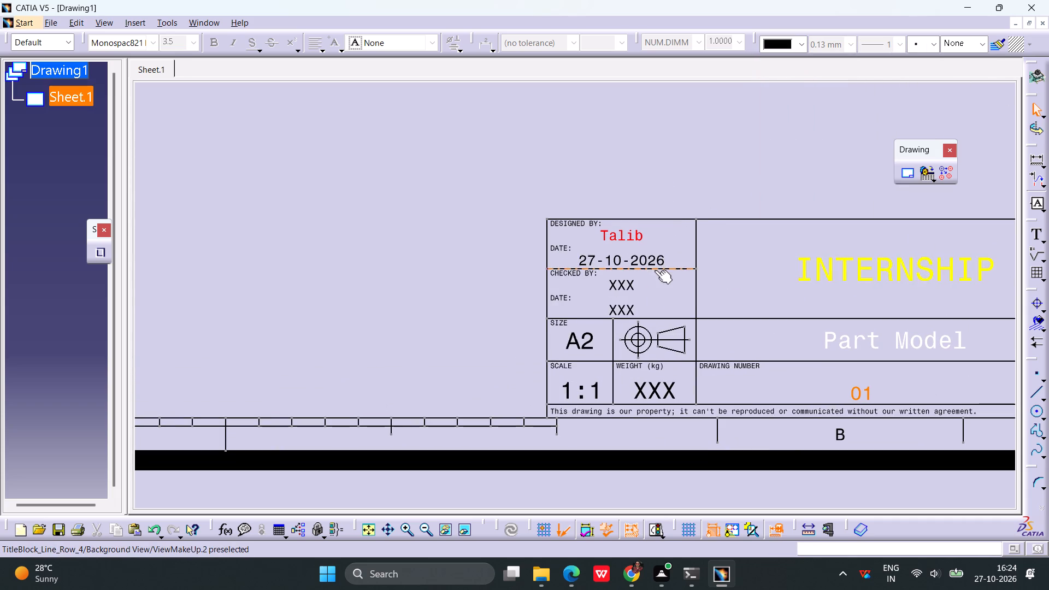
pyautogui.click(655, 259)
pyautogui.click(800, 46)
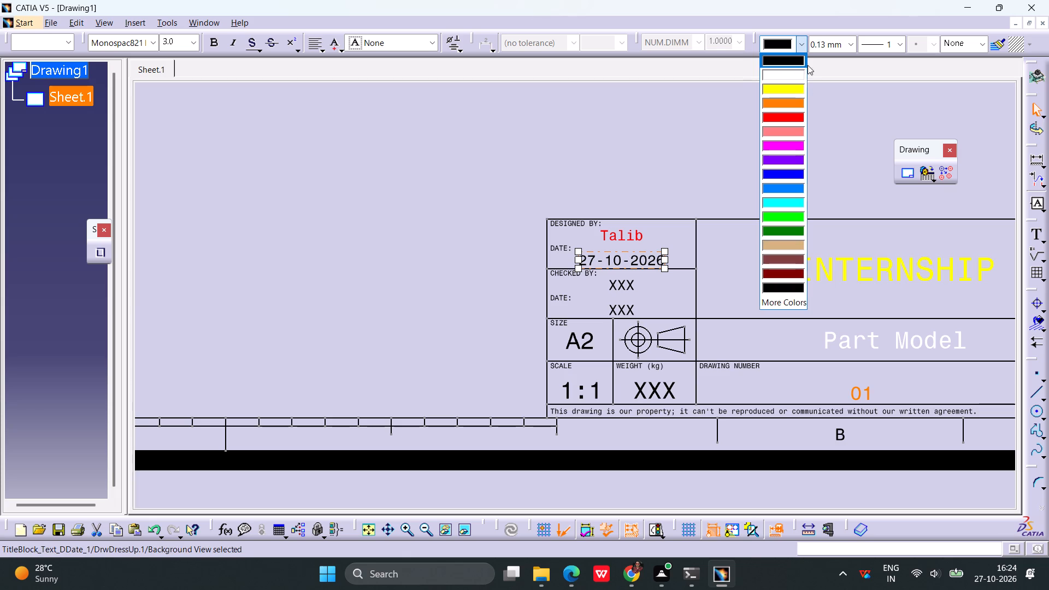
pyautogui.click(792, 134)
pyautogui.click(749, 159)
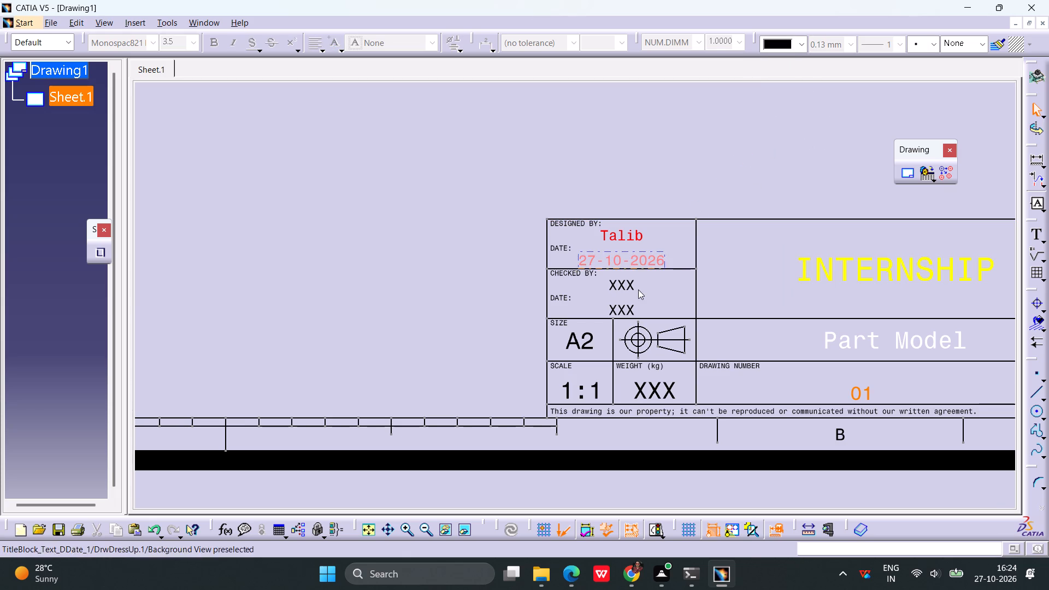
pyautogui.click(623, 286)
pyautogui.click(726, 155)
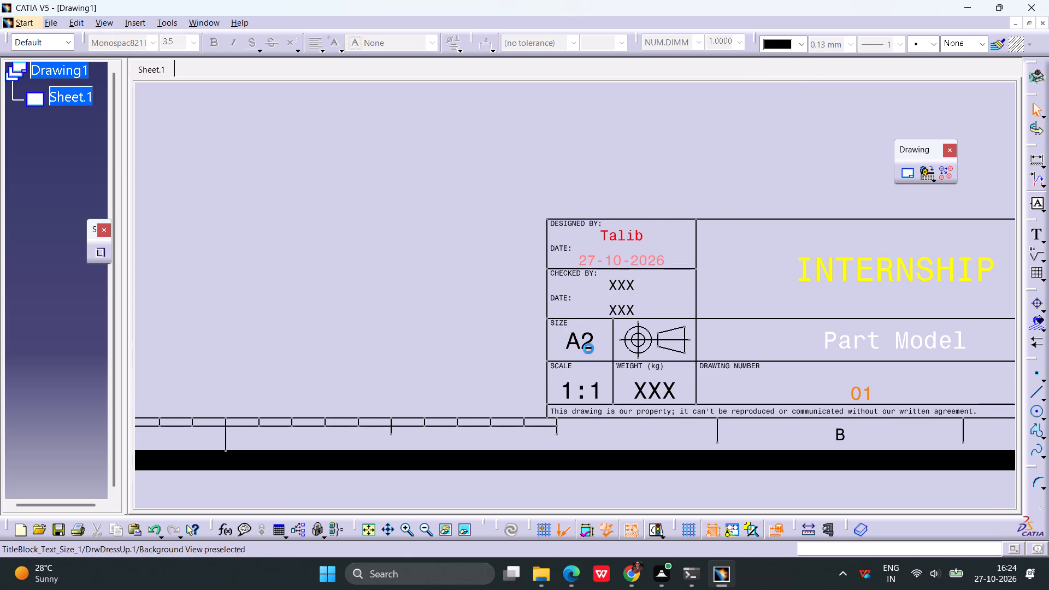
# Colour the A2 sheet size text in the title block magenta.
pyautogui.click(588, 349)
pyautogui.click(800, 46)
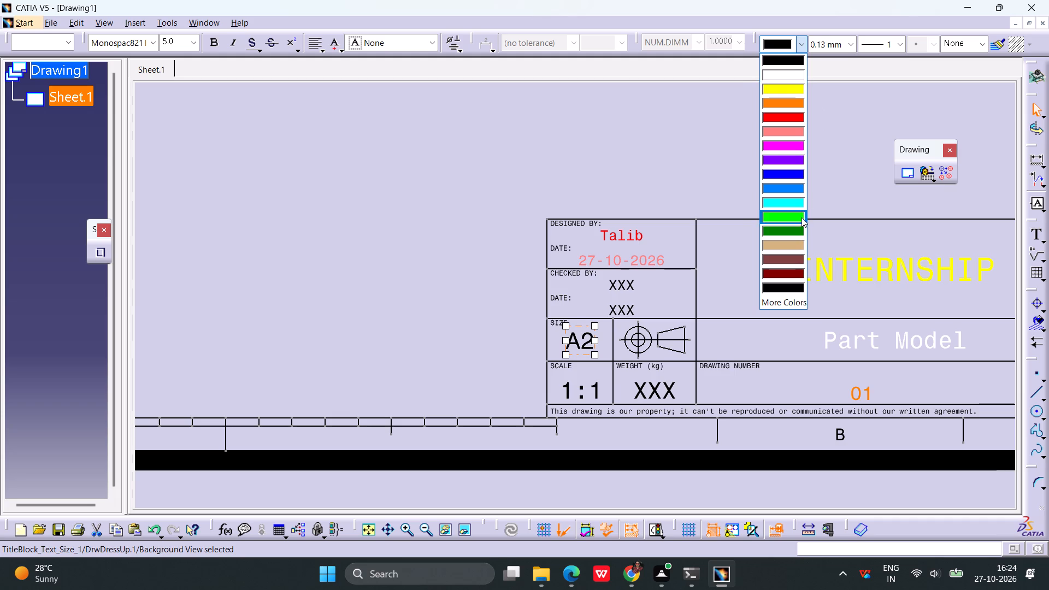
pyautogui.click(787, 149)
pyautogui.click(780, 160)
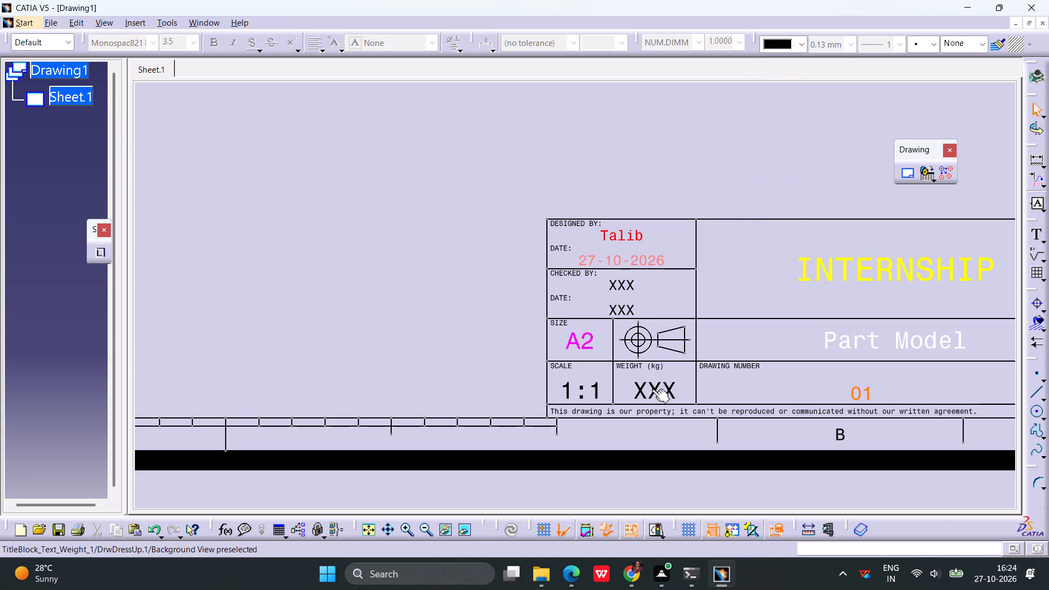
# Colour the XXX weight text in the title block cyan.
pyautogui.click(652, 389)
pyautogui.click(799, 48)
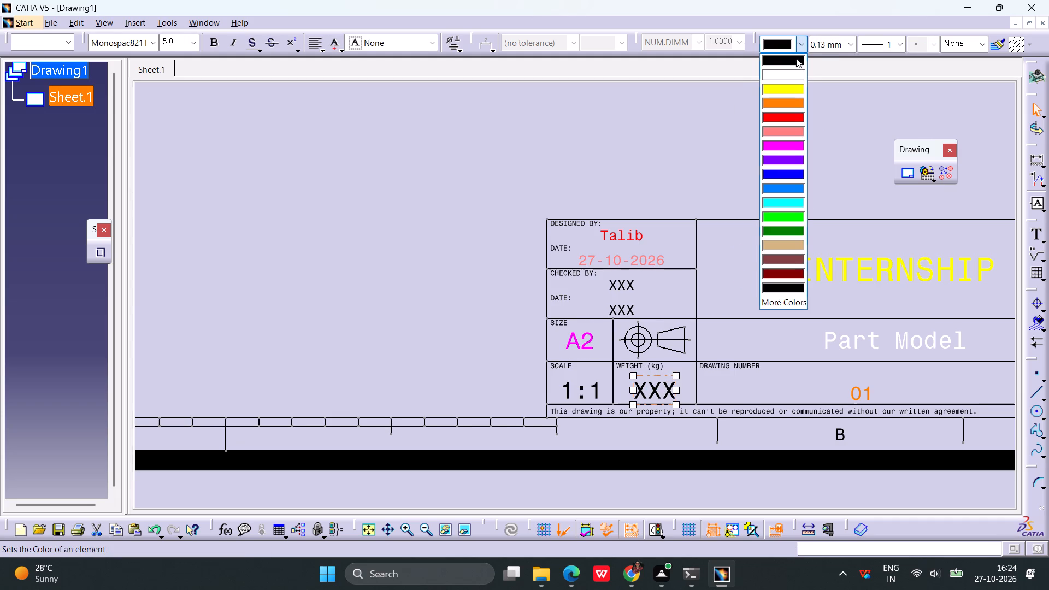
pyautogui.click(794, 207)
pyautogui.click(765, 174)
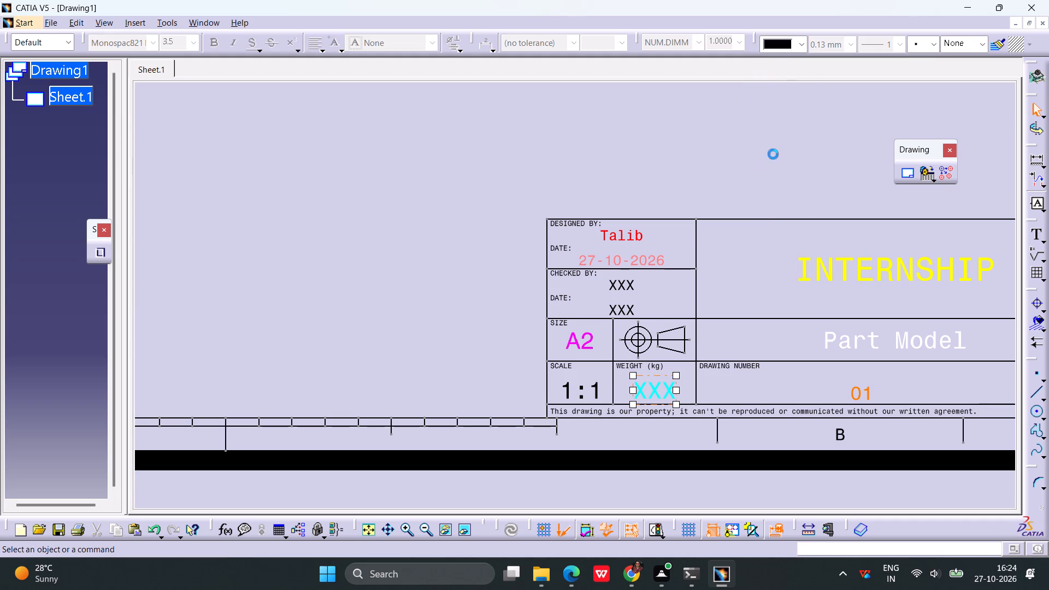
# Leave the sheet background and return to the working views.
pyautogui.keyDown('ctrl'); pyautogui.moveTo(786, 157); pyautogui.dragTo(786, 229, button='middle'); pyautogui.keyUp('ctrl')
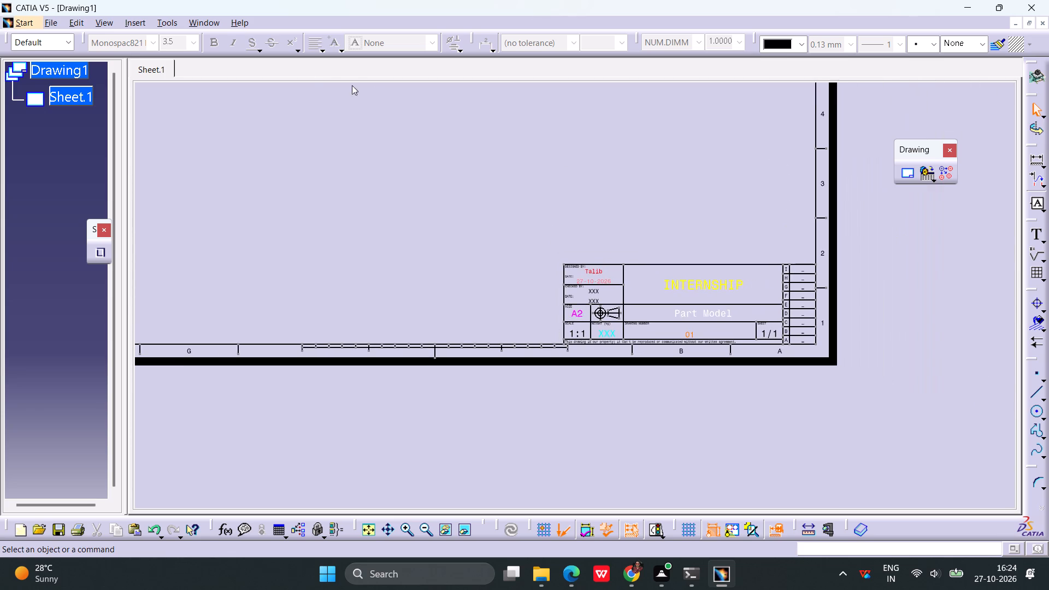
pyautogui.click(78, 23)
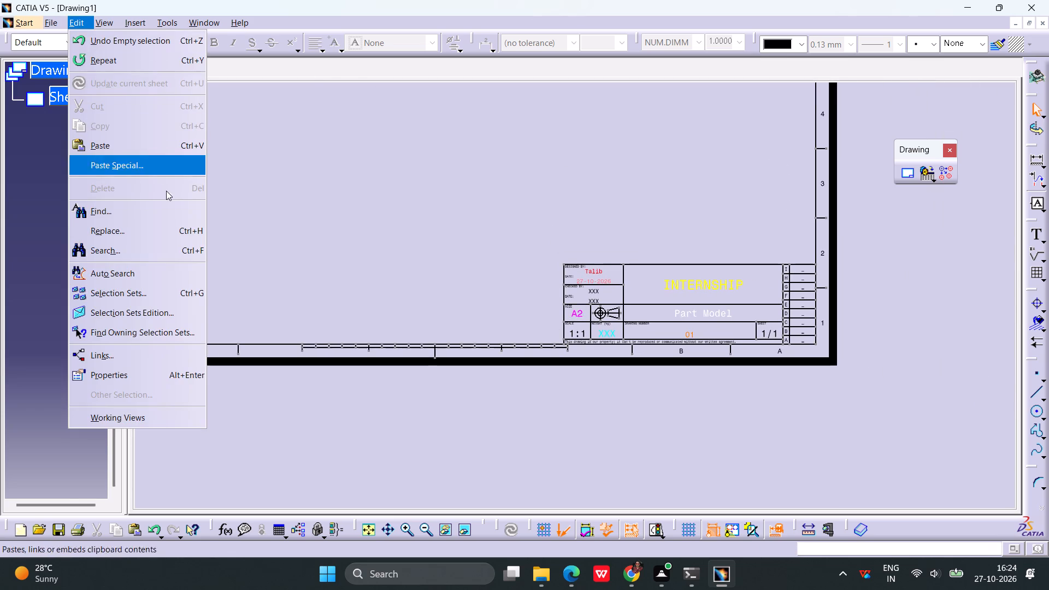
pyautogui.click(145, 415)
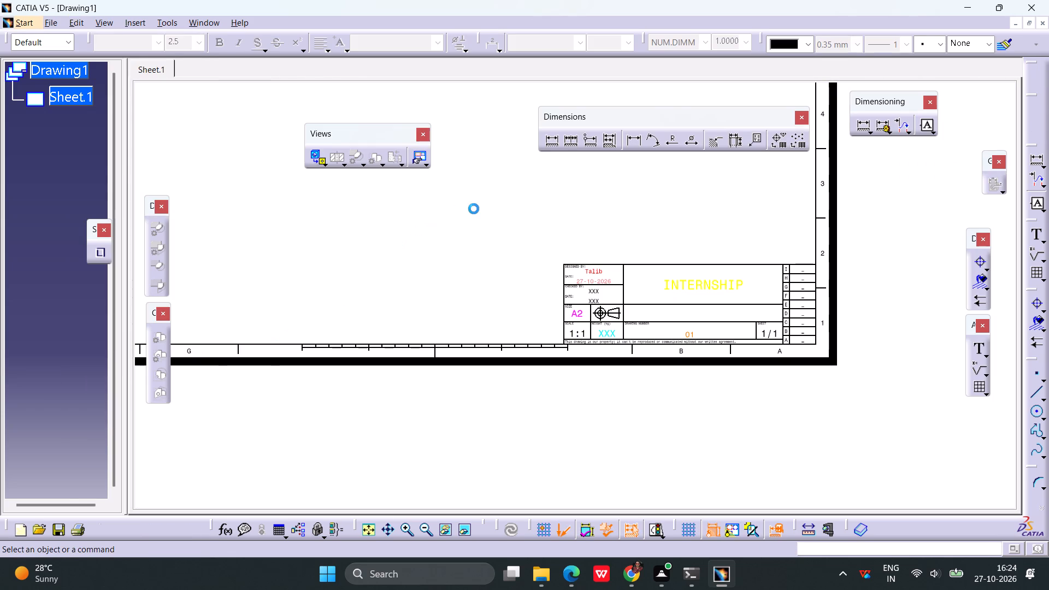
# Turn on the drawing grid and the display of view frames as specified for each view.
pyautogui.click(687, 529)
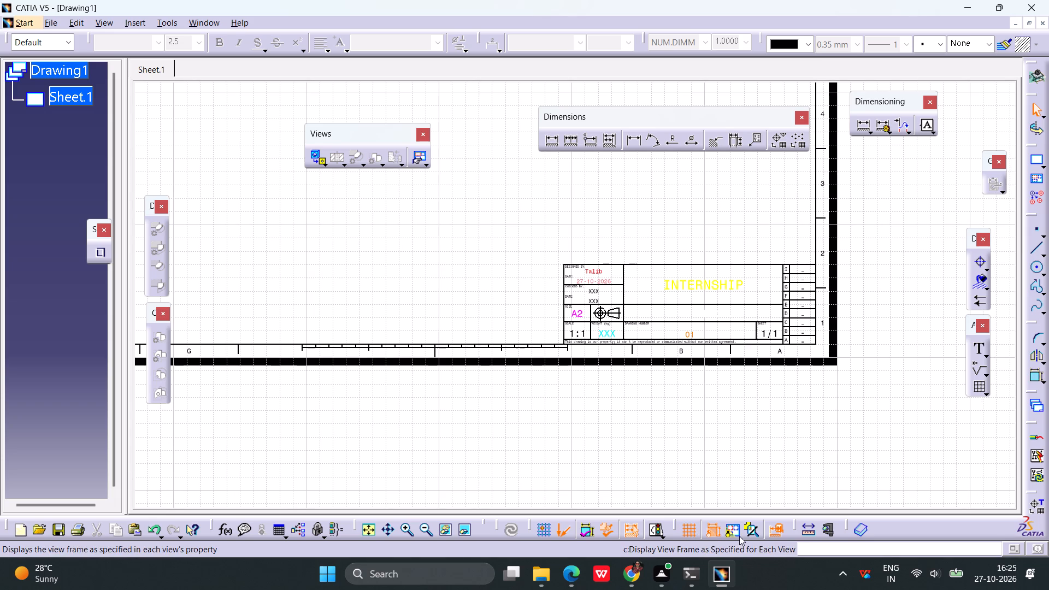
pyautogui.click(736, 532)
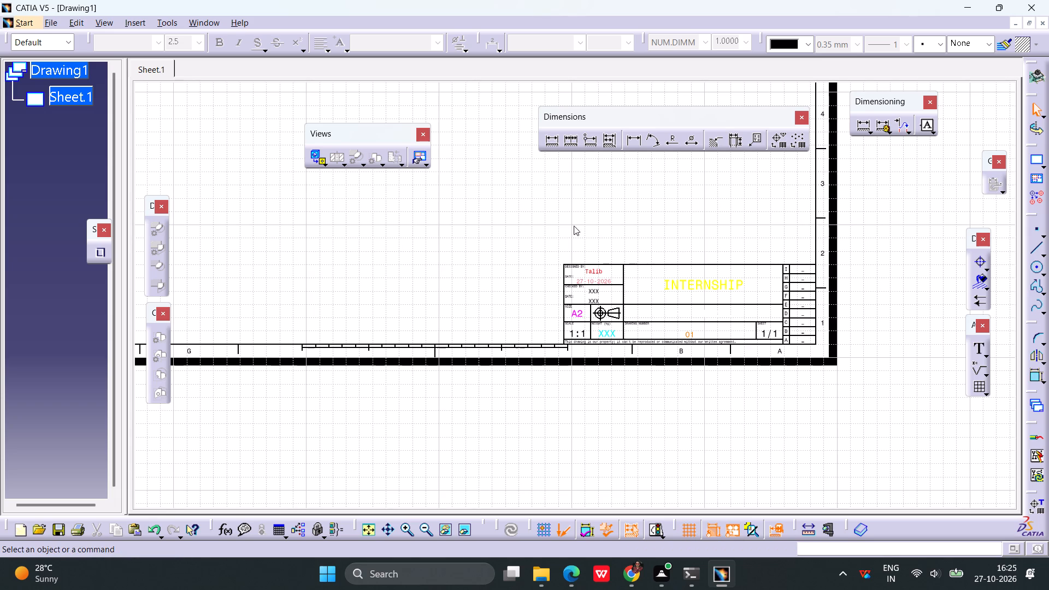
# Create a front view from the fork part's flat front face, rotated to 270 degrees so the fork points up, in the sheet's lower-left area.
pyautogui.keyDown('ctrl'); pyautogui.moveTo(574, 226); pyautogui.dragTo(581, 316, button='middle'); pyautogui.keyUp('ctrl')
pyautogui.click(313, 151)
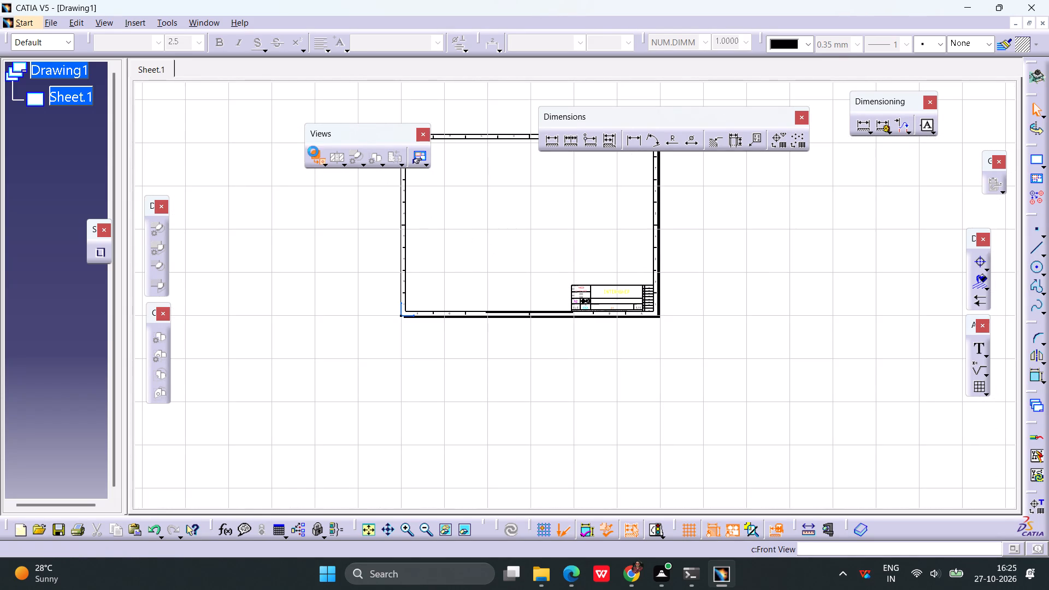
pyautogui.click(207, 20)
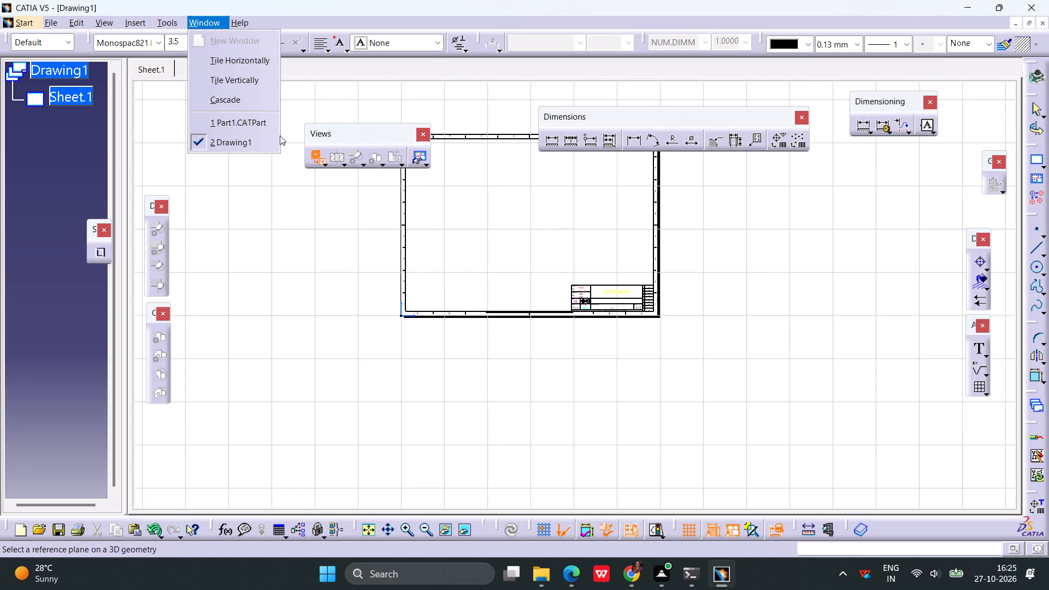
pyautogui.click(252, 122)
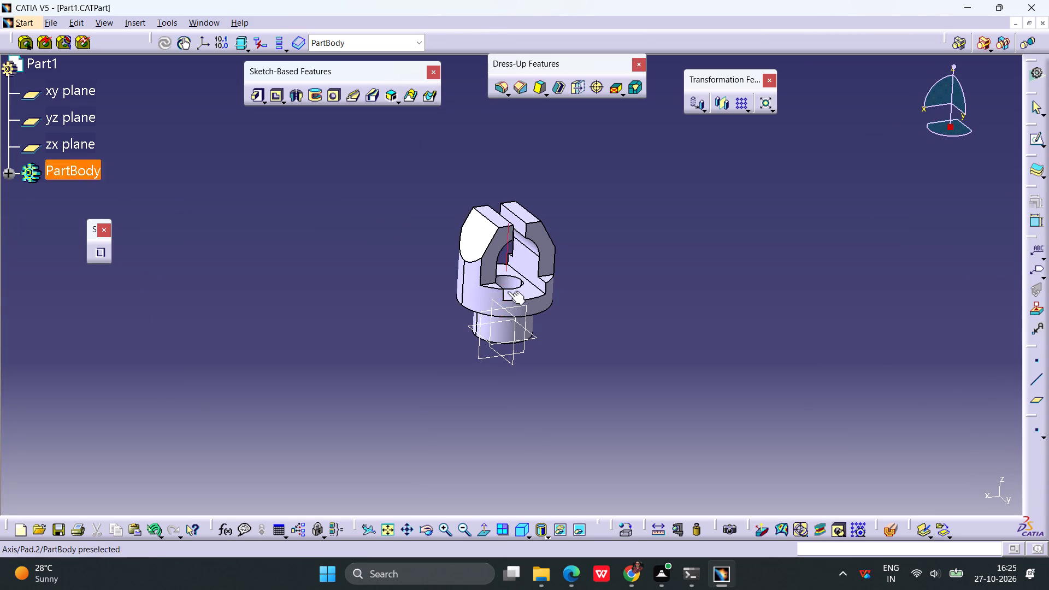
pyautogui.click(541, 249)
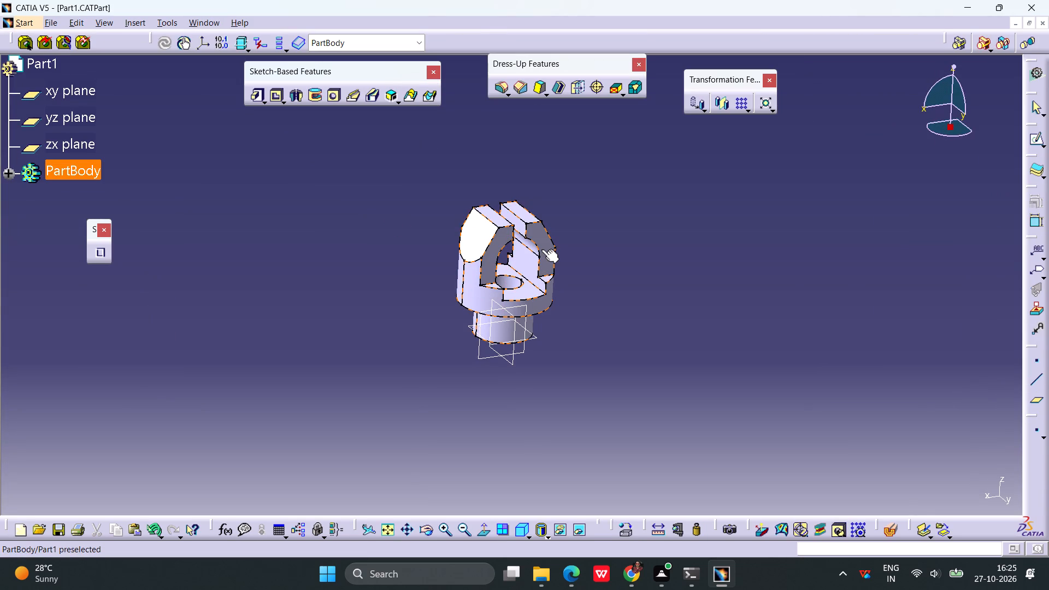
pyautogui.click(543, 248)
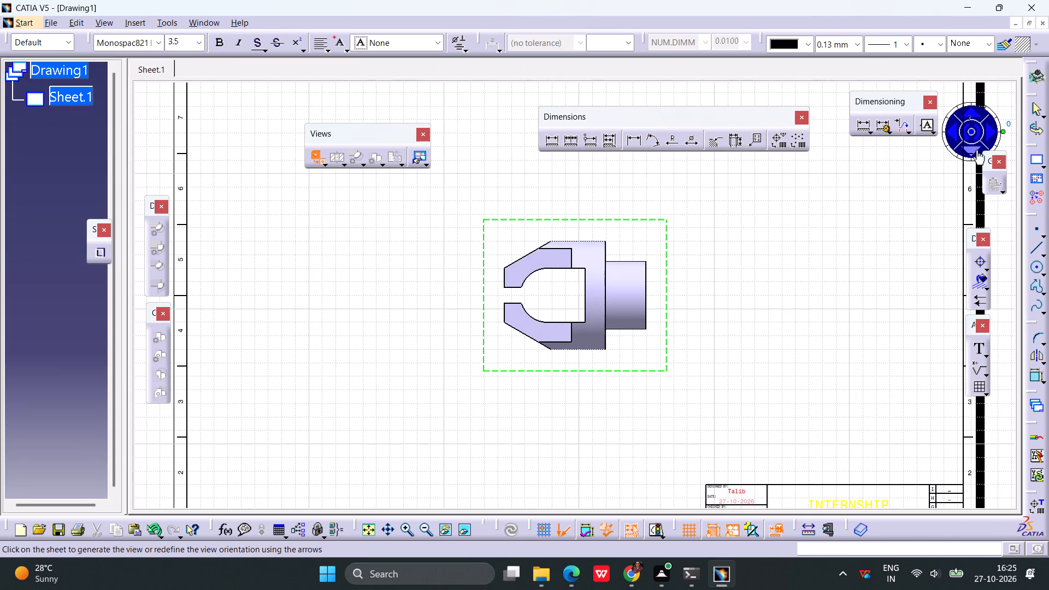
pyautogui.click(976, 137)
pyautogui.click(976, 137)
pyautogui.click(976, 137)
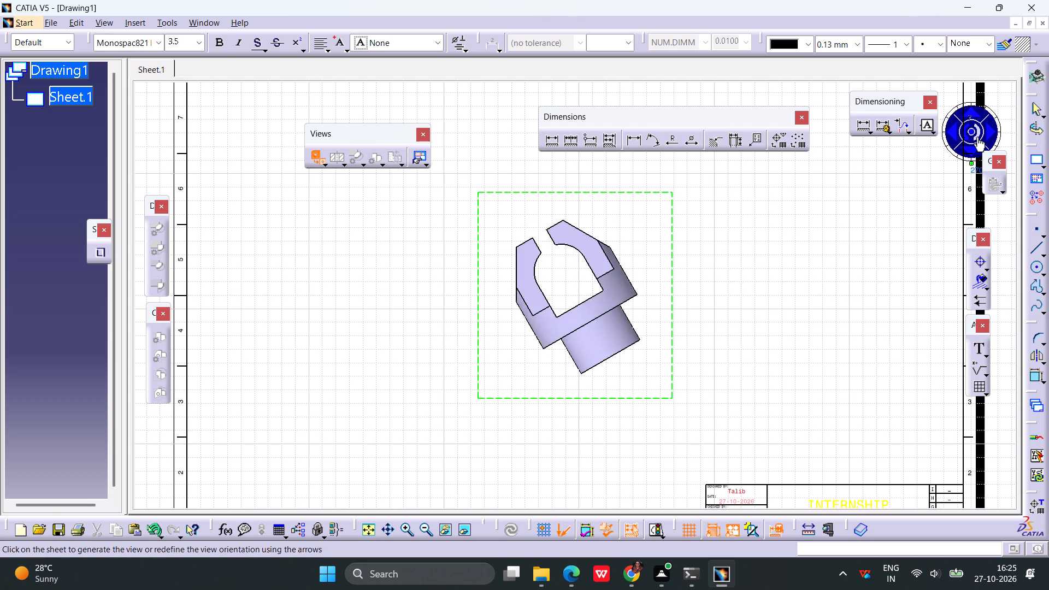
pyautogui.keyDown('ctrl'); pyautogui.moveTo(718, 244); pyautogui.dragTo(694, 297, button='middle'); pyautogui.keyUp('ctrl')
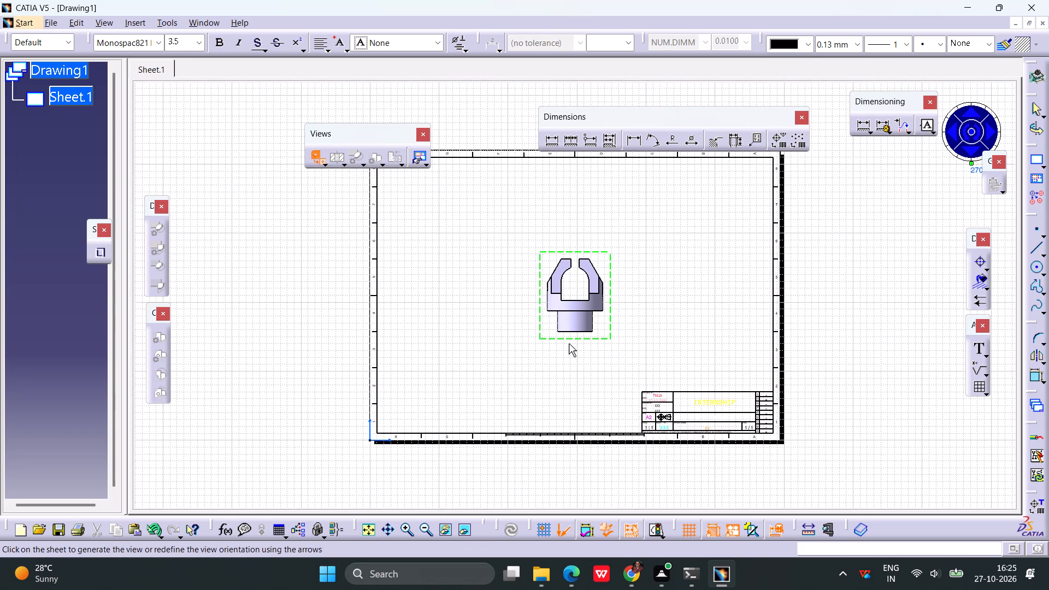
pyautogui.moveTo(563, 338); pyautogui.dragTo(433, 367)
pyautogui.click(483, 353)
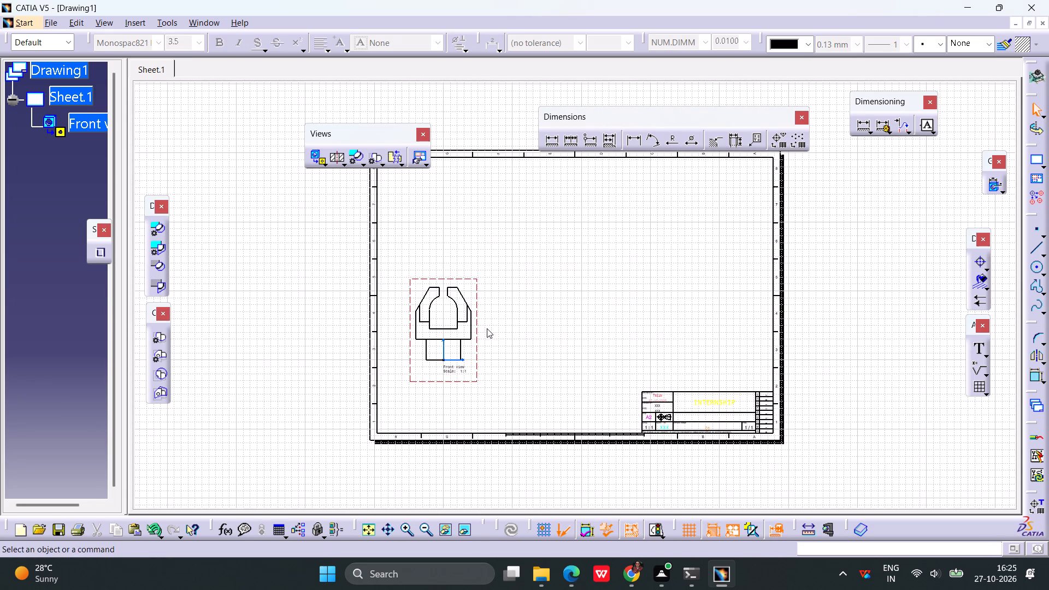
# Turn on hidden lines, center lines and axes for the front view.
pyautogui.rightClick(476, 321)
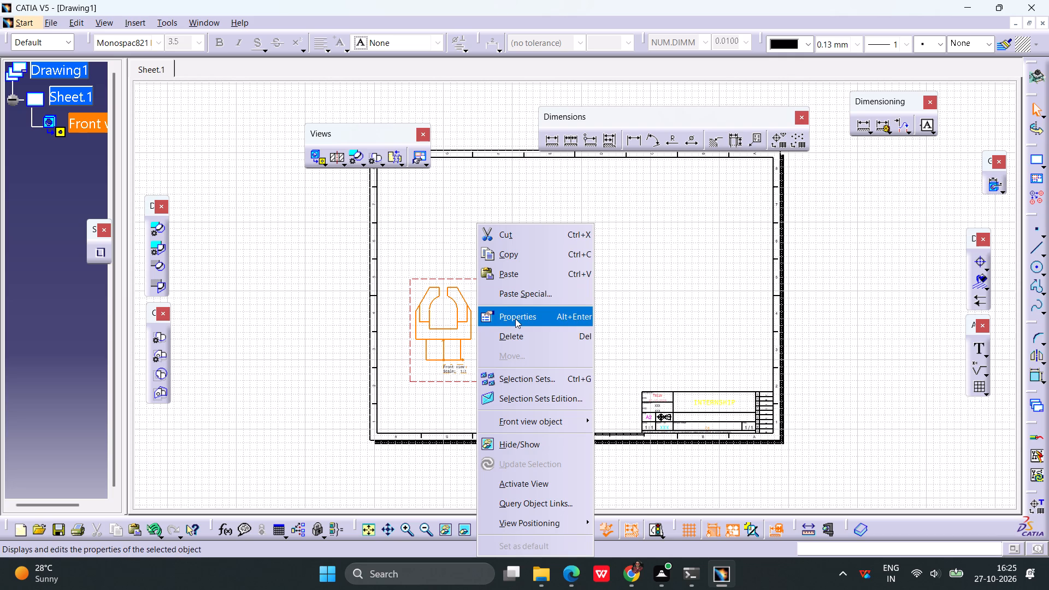
pyautogui.click(515, 318)
pyautogui.click(736, 290)
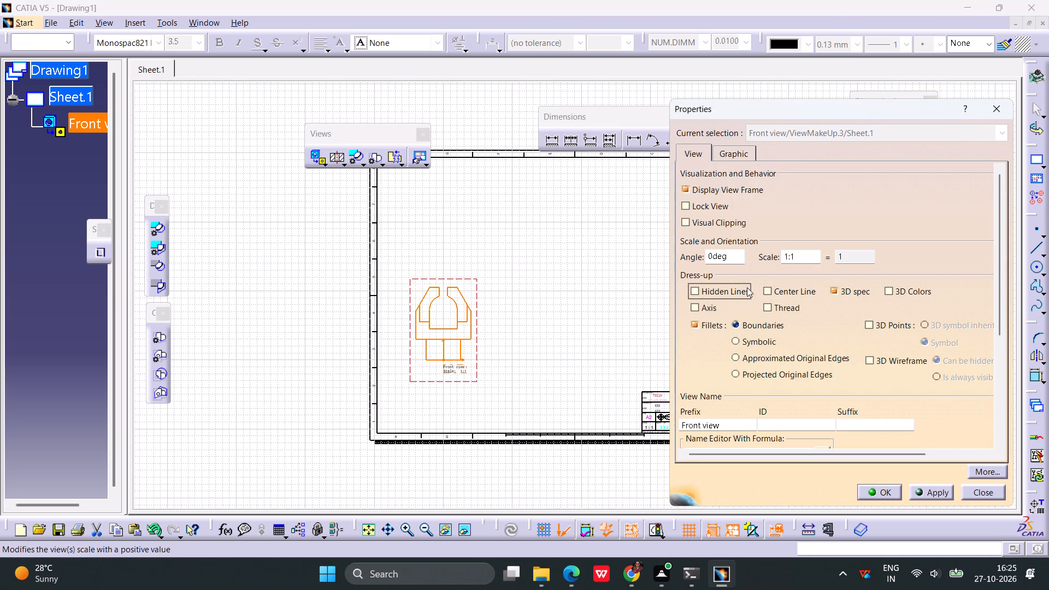
pyautogui.click(774, 291)
pyautogui.click(699, 311)
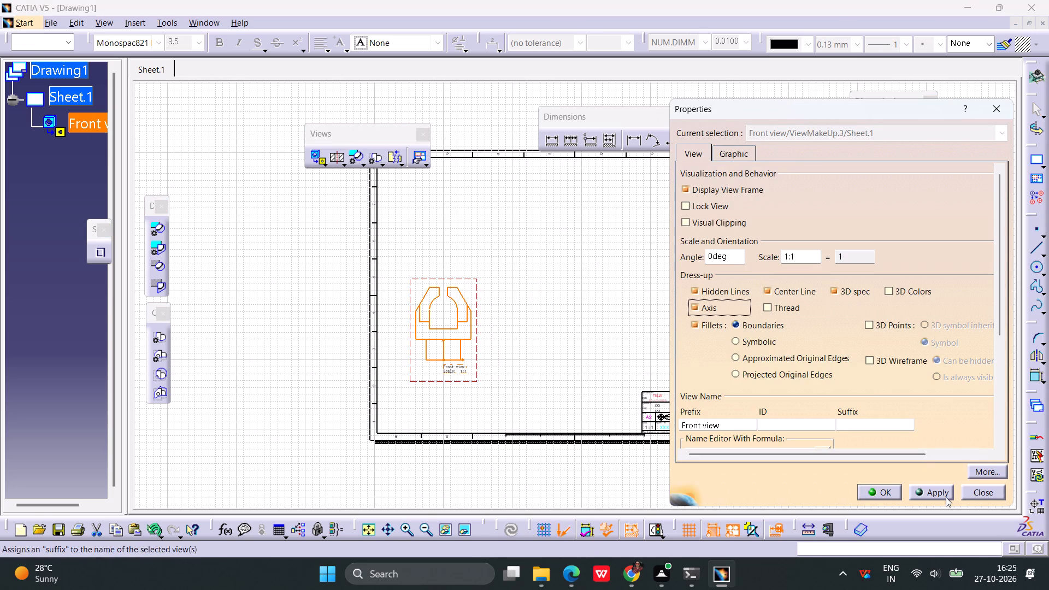
pyautogui.click(946, 497)
pyautogui.click(898, 495)
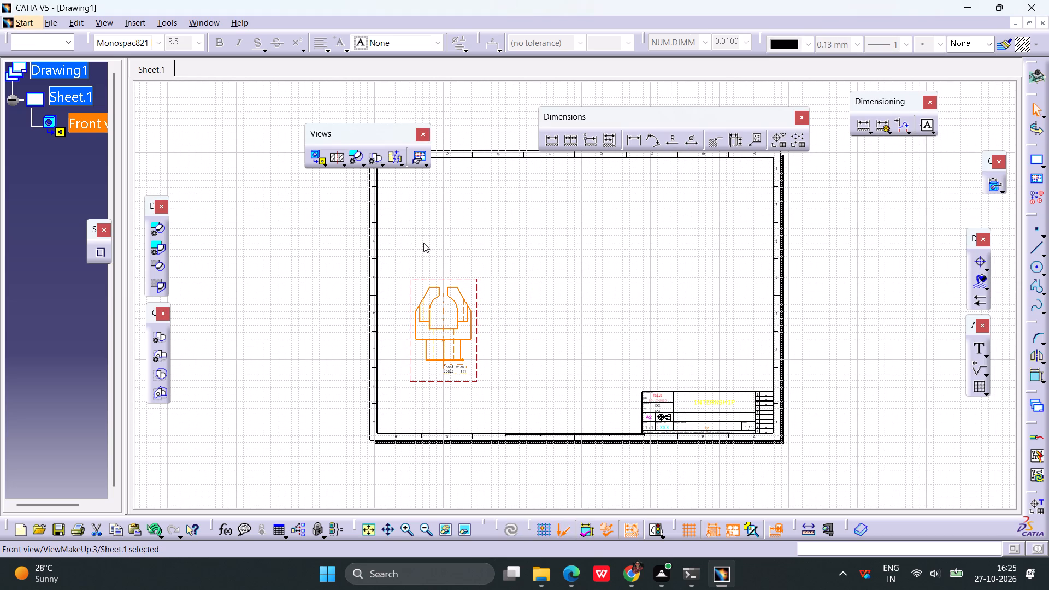
# Project a top view above the front view and a right view beside it.
pyautogui.click(326, 164)
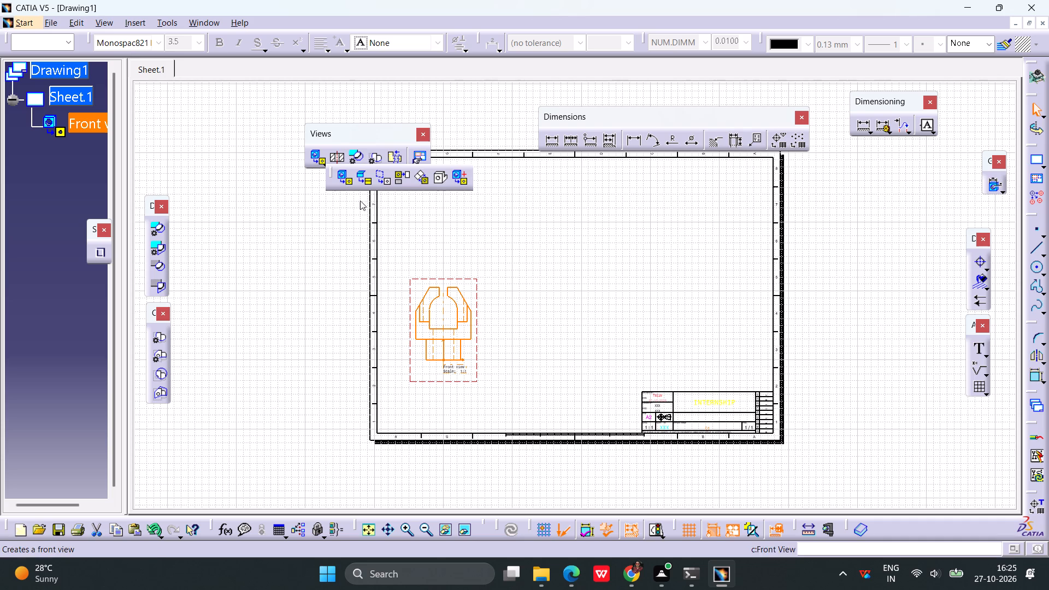
pyautogui.click(396, 178)
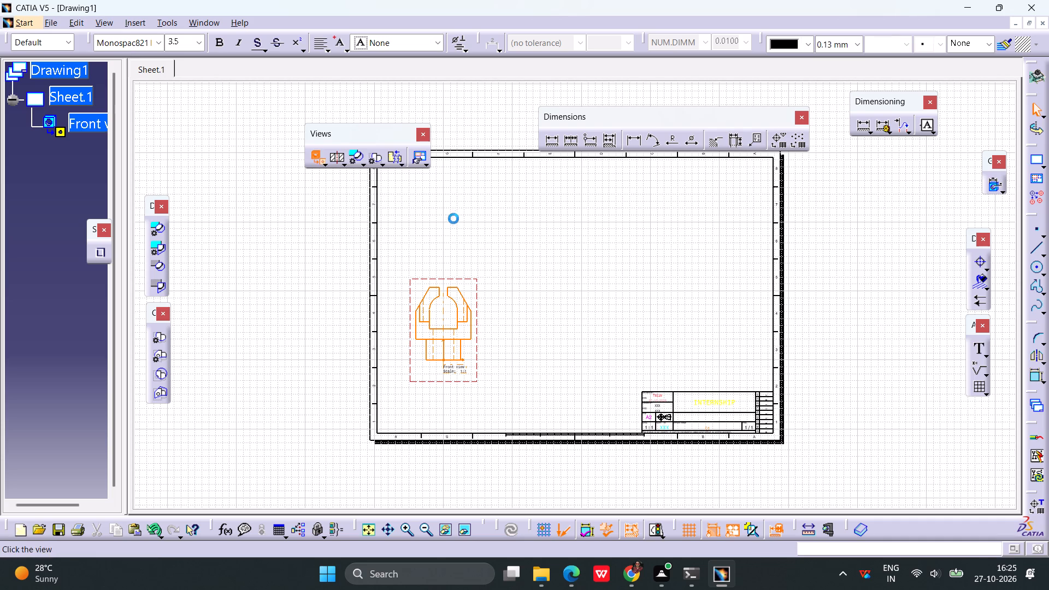
pyautogui.click(446, 219)
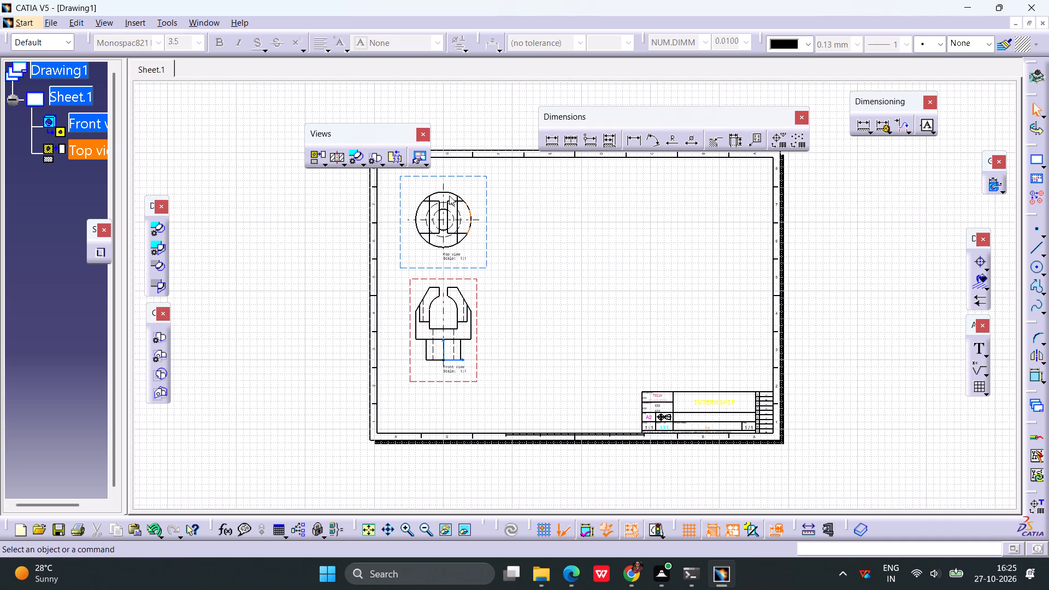
pyautogui.click(318, 162)
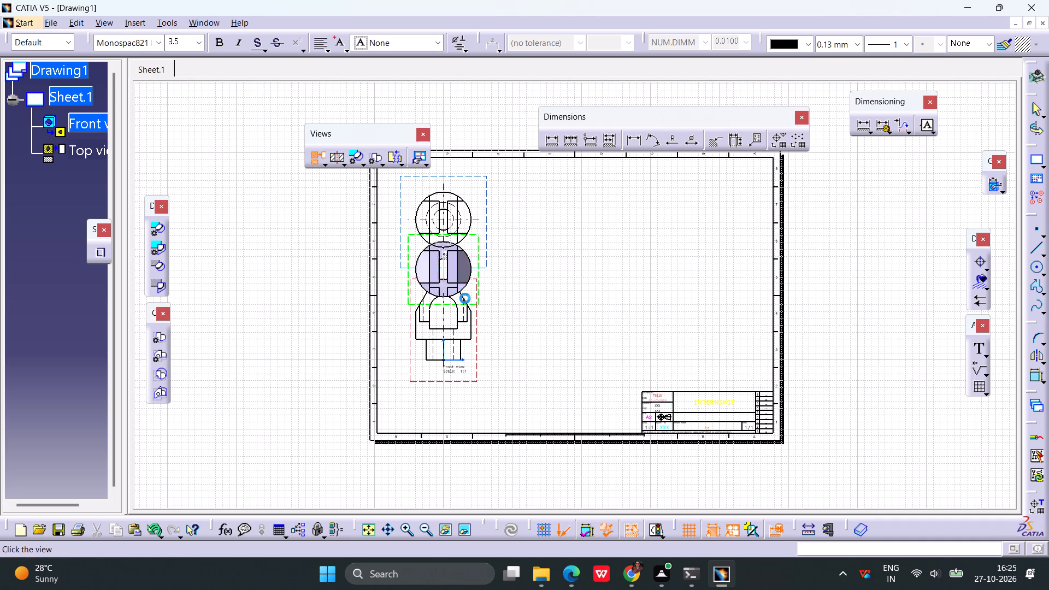
pyautogui.click(582, 329)
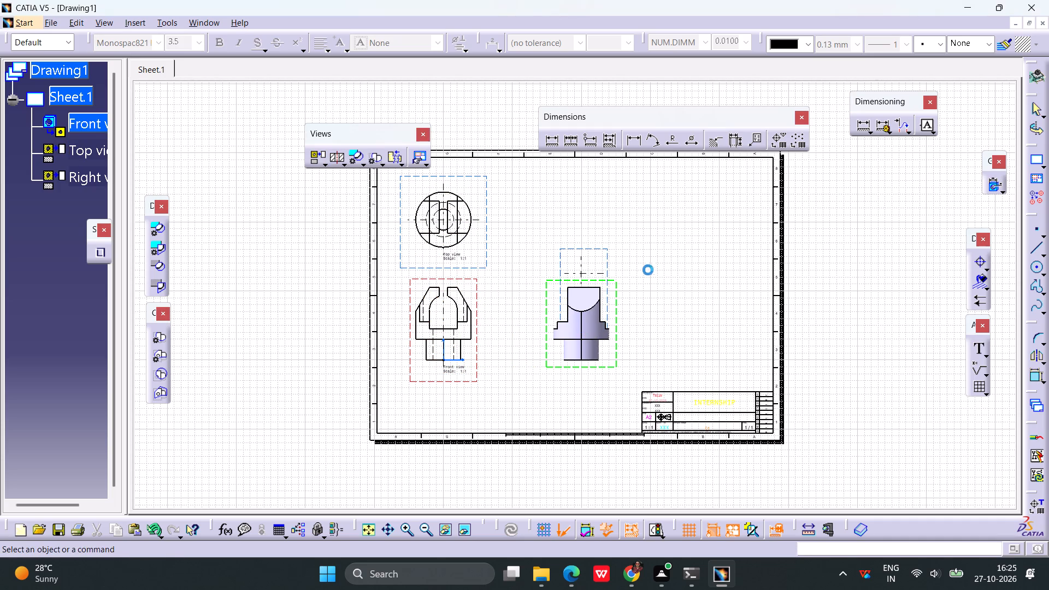
# Create an isometric view of the fork part and place it in the sheet's upper-right area.
pyautogui.click(324, 163)
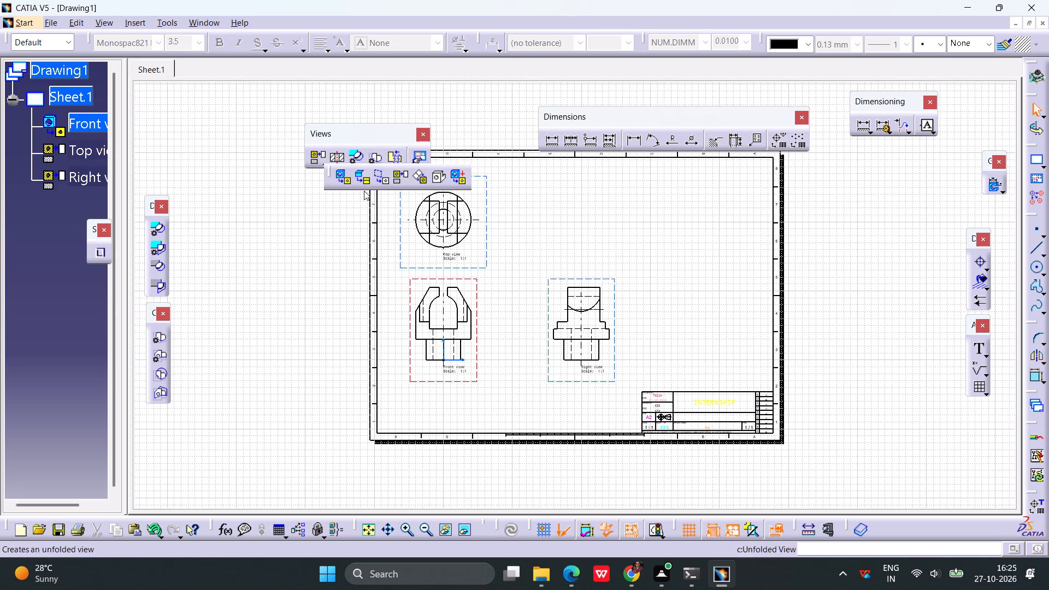
pyautogui.click(437, 177)
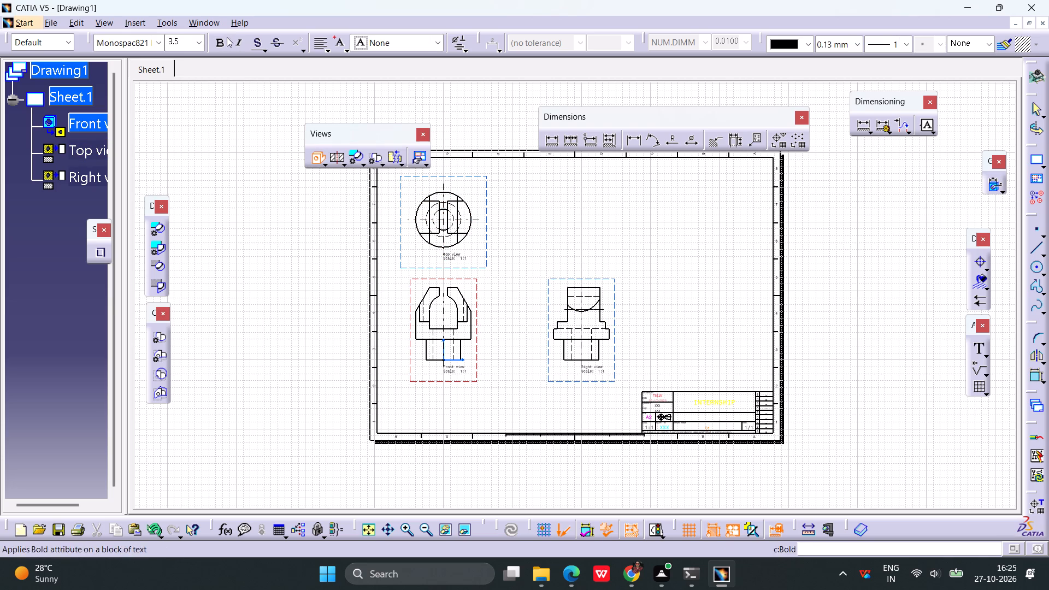
pyautogui.click(199, 22)
pyautogui.click(255, 120)
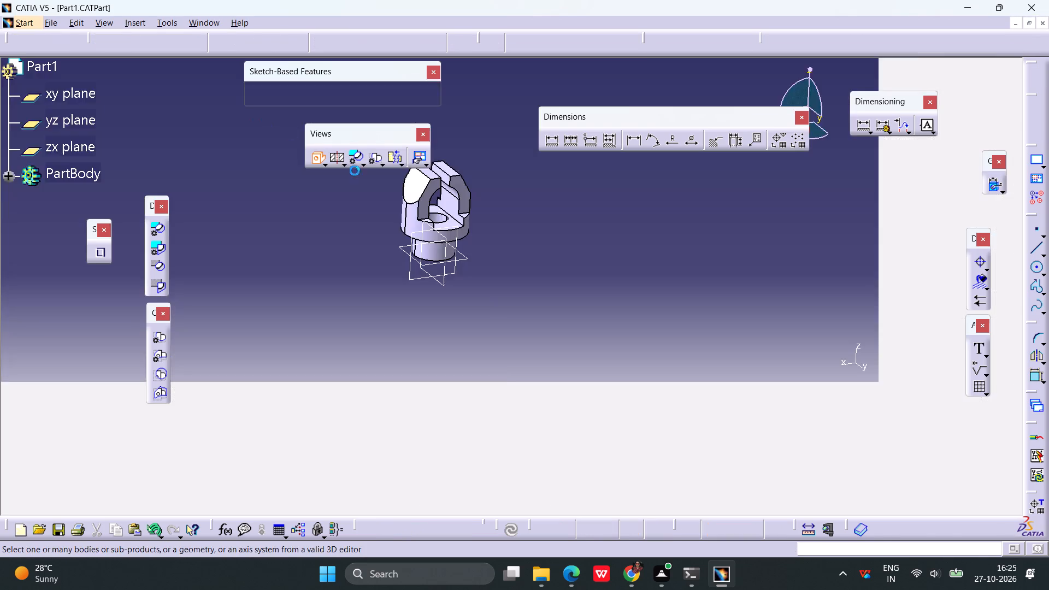
pyautogui.click(474, 238)
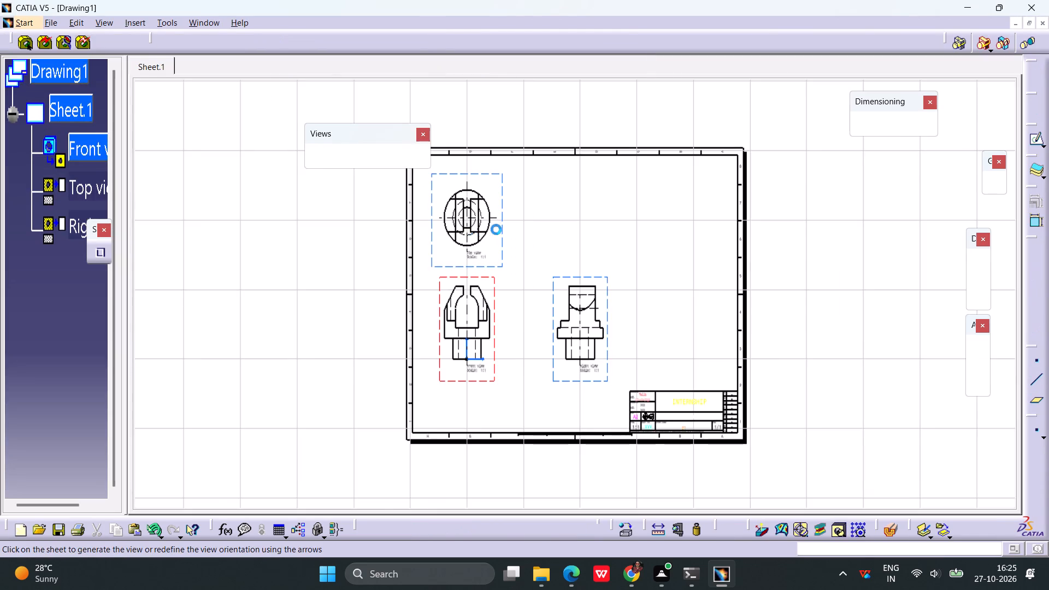
pyautogui.keyDown('ctrl'); pyautogui.moveTo(532, 245); pyautogui.dragTo(525, 262, button='middle'); pyautogui.keyUp('ctrl')
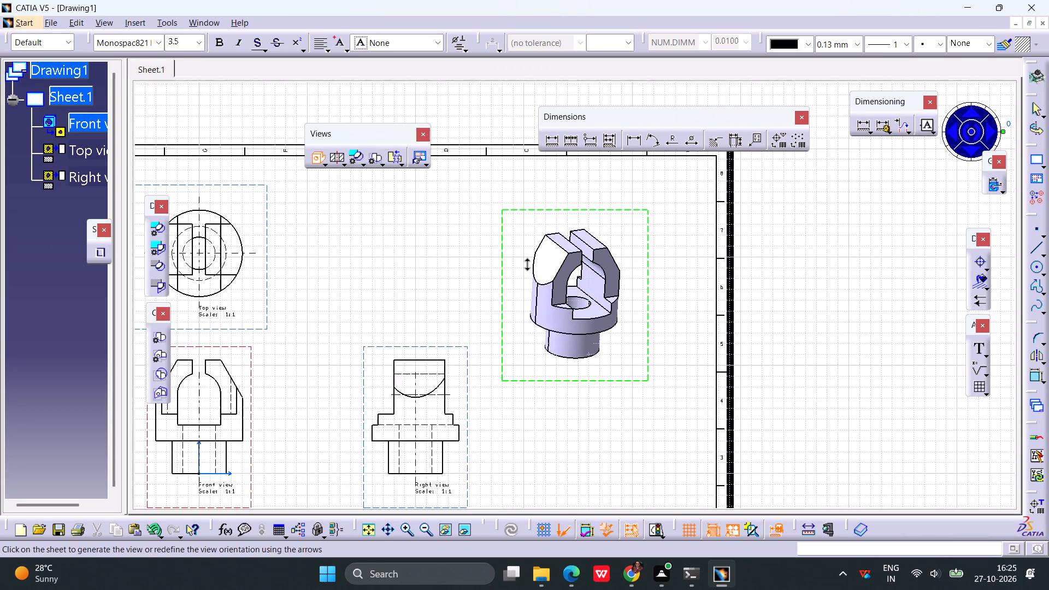
pyautogui.keyDown('ctrl'); pyautogui.moveTo(525, 262); pyautogui.dragTo(525, 272, button='middle'); pyautogui.keyUp('ctrl')
pyautogui.moveTo(545, 370); pyautogui.dragTo(529, 330)
pyautogui.click(751, 315)
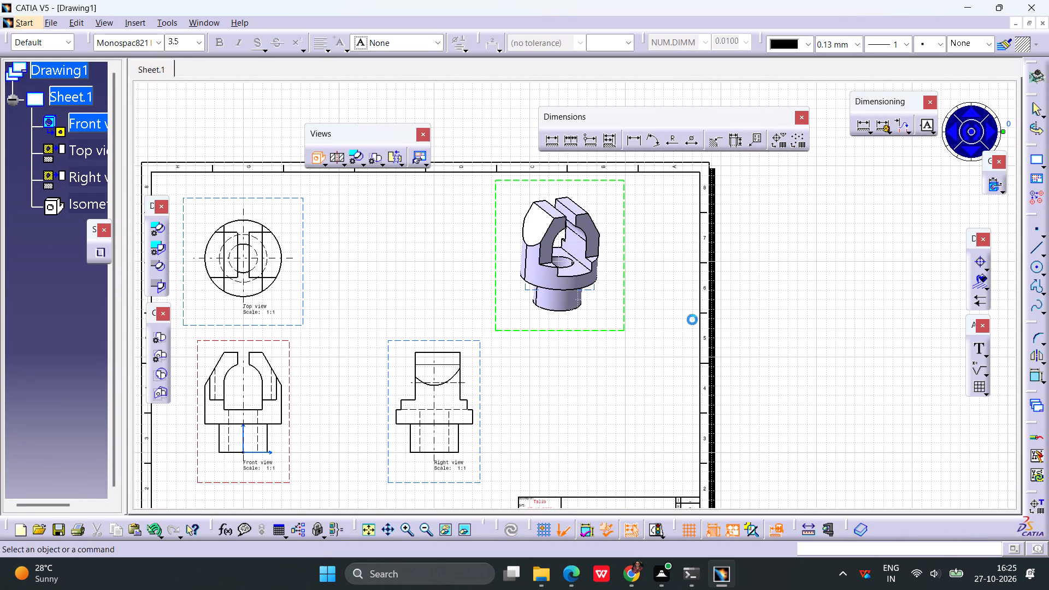
# Activate the isometric view and set its generation mode to Raster, using Shading with edges and High quality for visualization.
pyautogui.rightClick(609, 340)
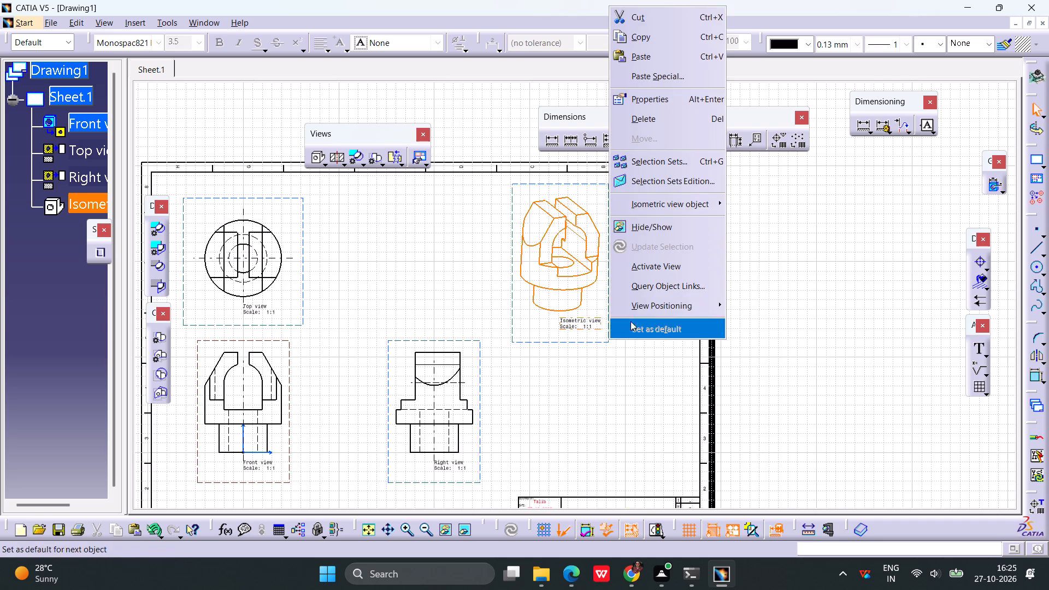
pyautogui.click(670, 270)
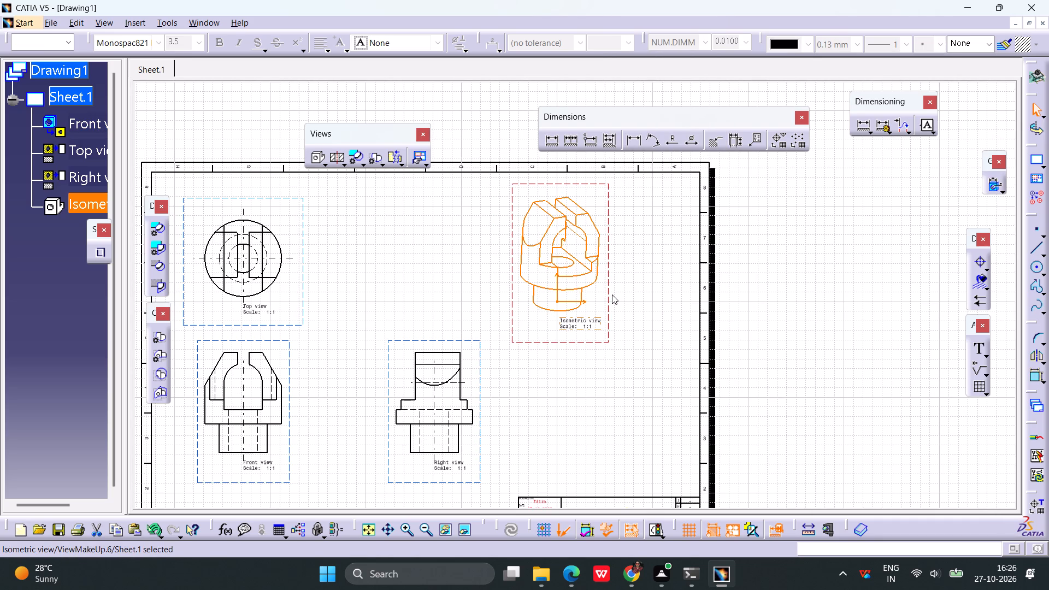
pyautogui.rightClick(609, 295)
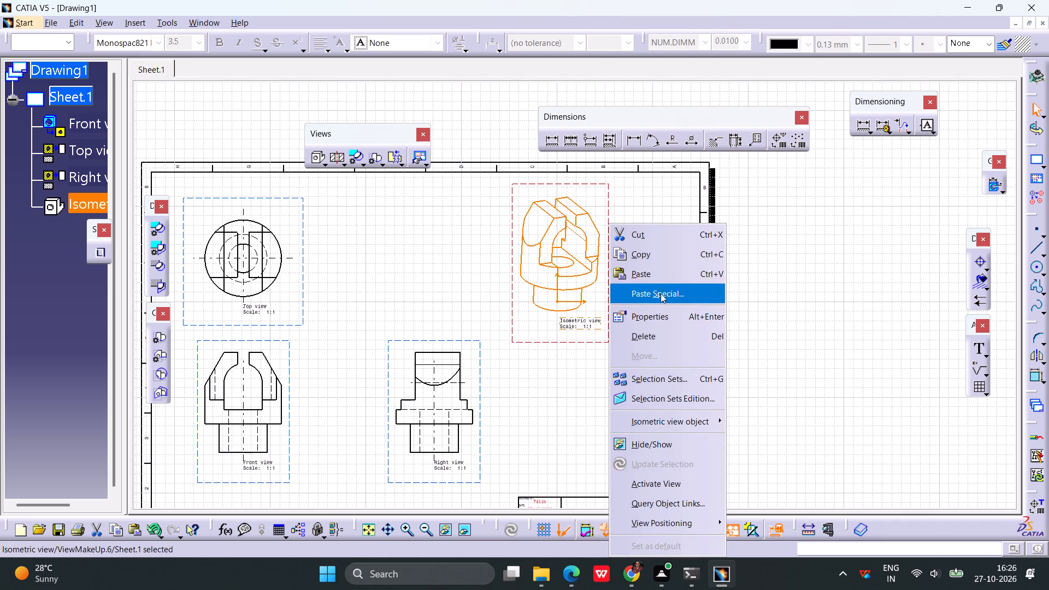
pyautogui.click(654, 318)
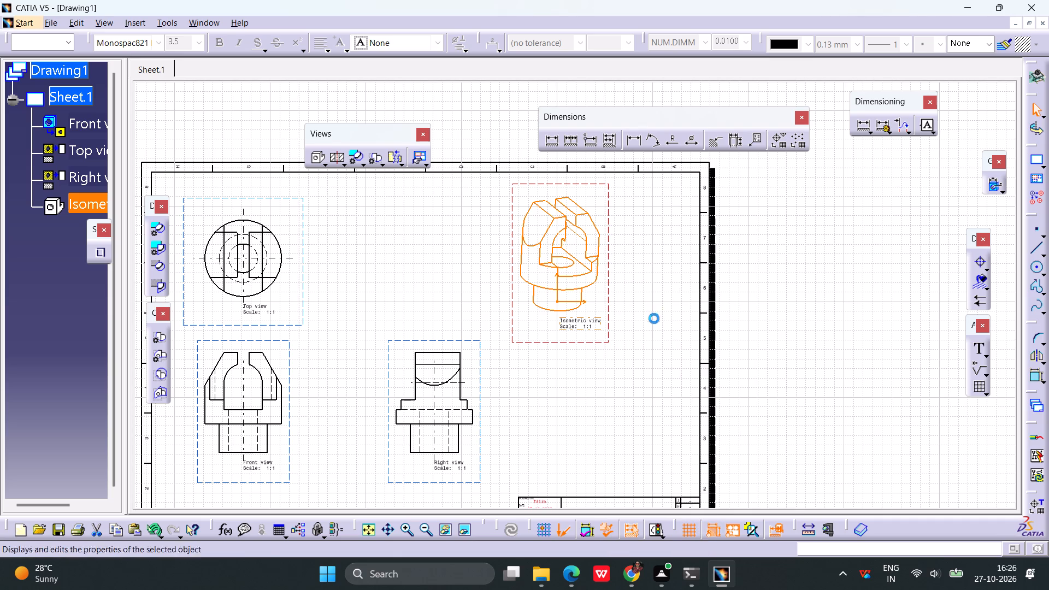
pyautogui.scroll(-11, 814, 316)
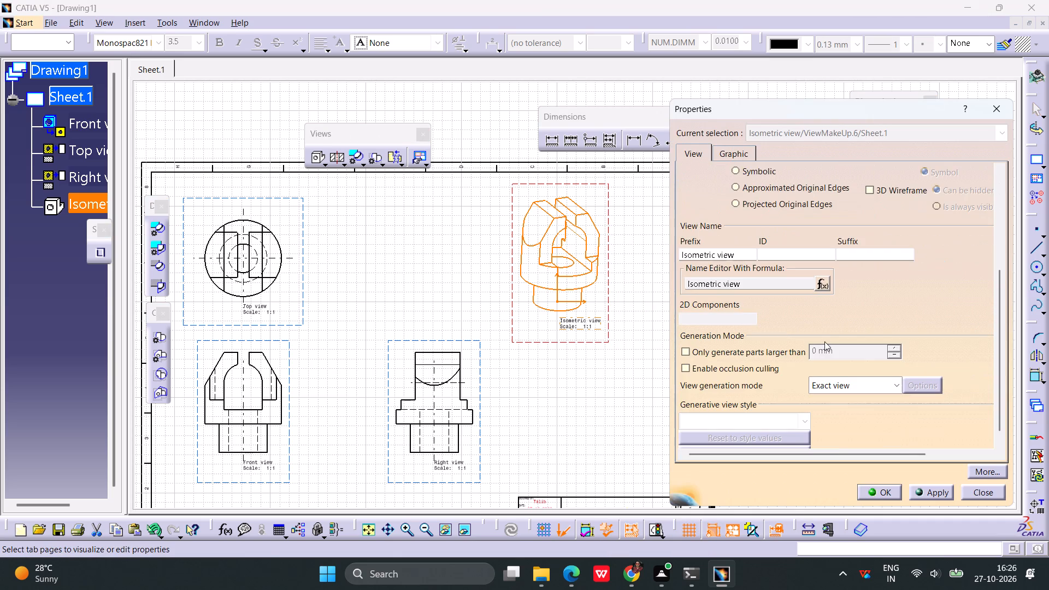
pyautogui.scroll(-5, 824, 343)
pyautogui.click(889, 380)
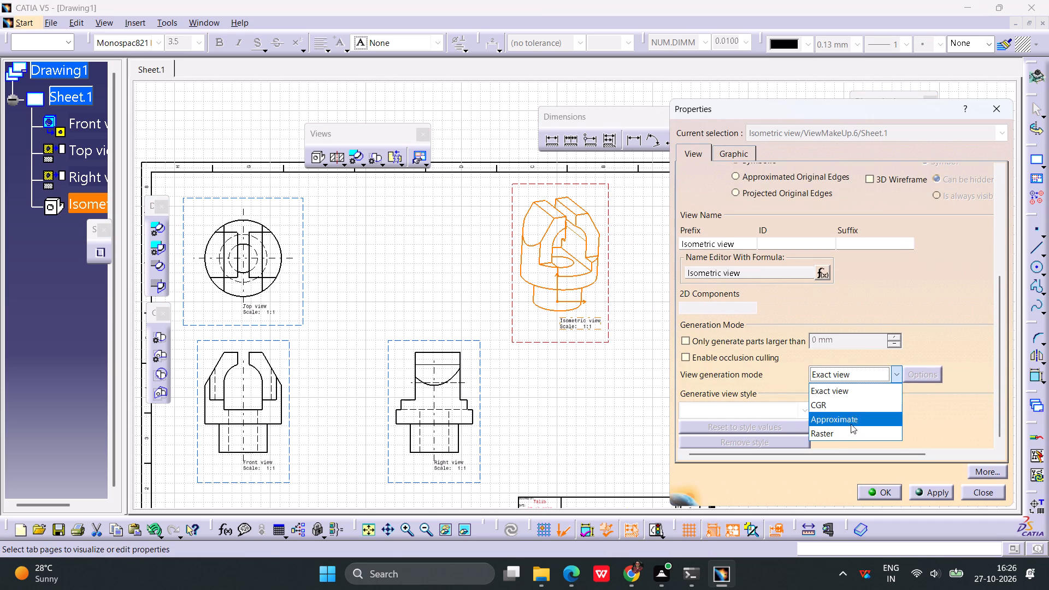
pyautogui.click(845, 432)
pyautogui.click(920, 376)
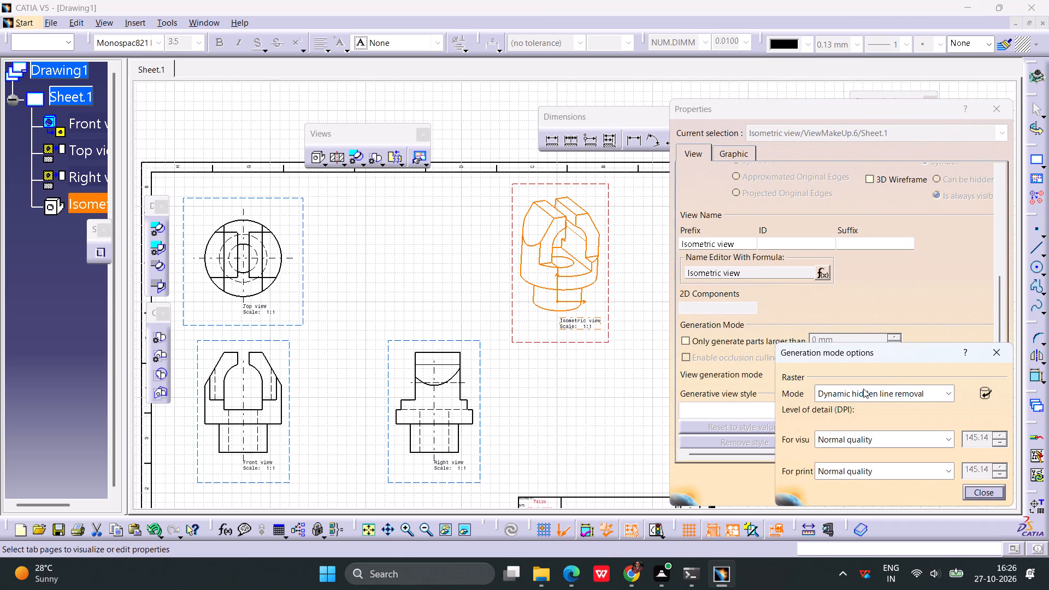
pyautogui.click(873, 393)
pyautogui.click(862, 443)
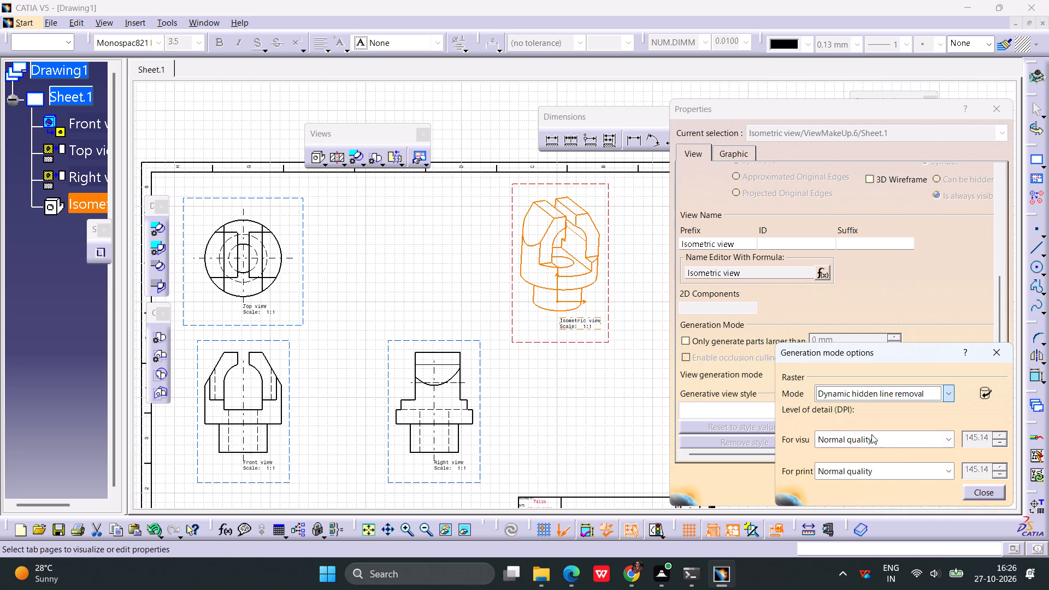
pyautogui.click(915, 440)
pyautogui.click(853, 485)
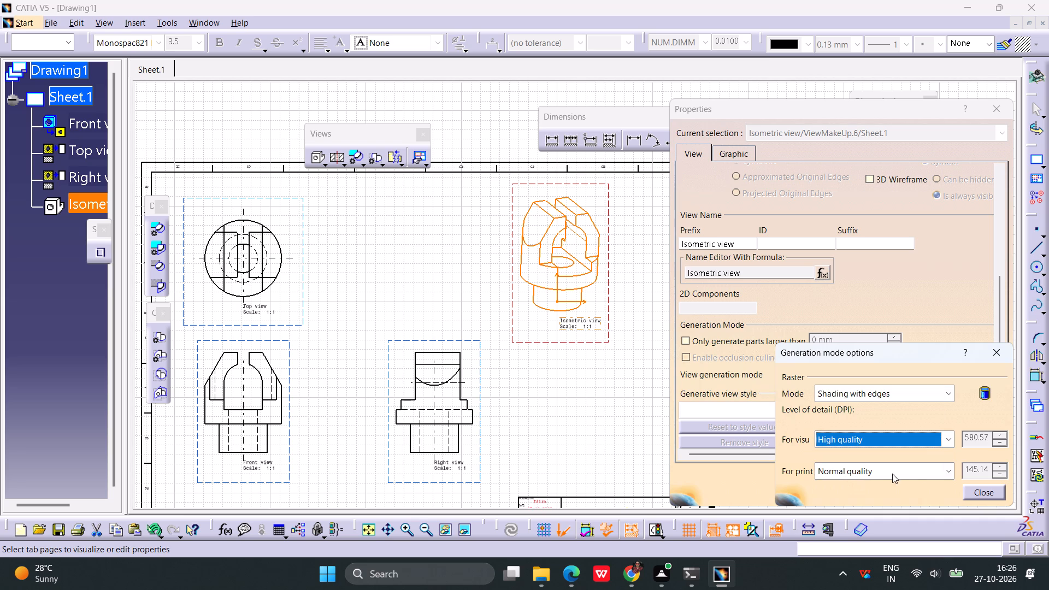
pyautogui.click(967, 493)
pyautogui.click(930, 488)
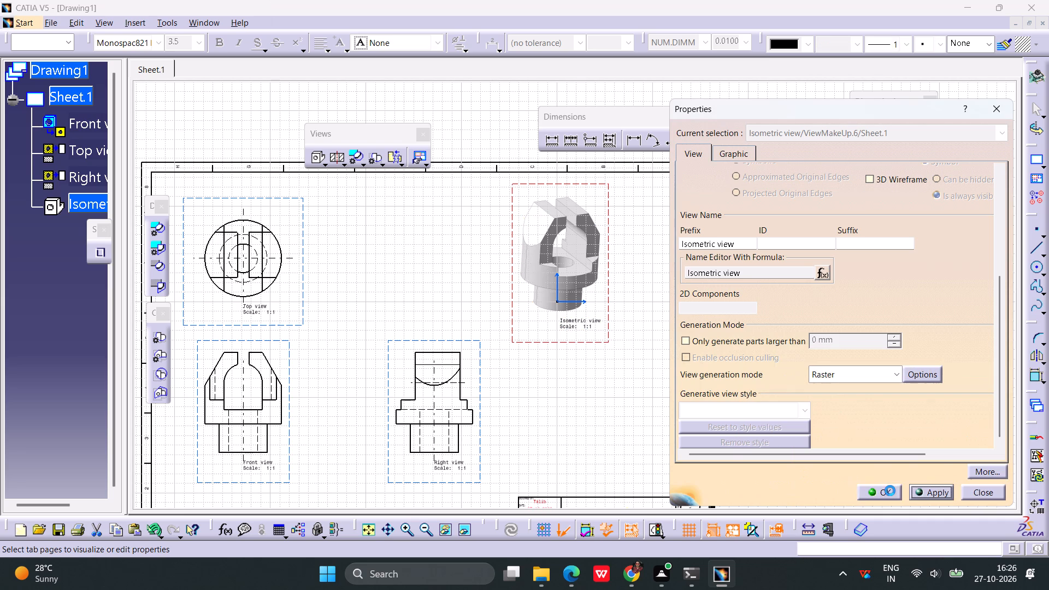
pyautogui.click(887, 493)
pyautogui.click(675, 357)
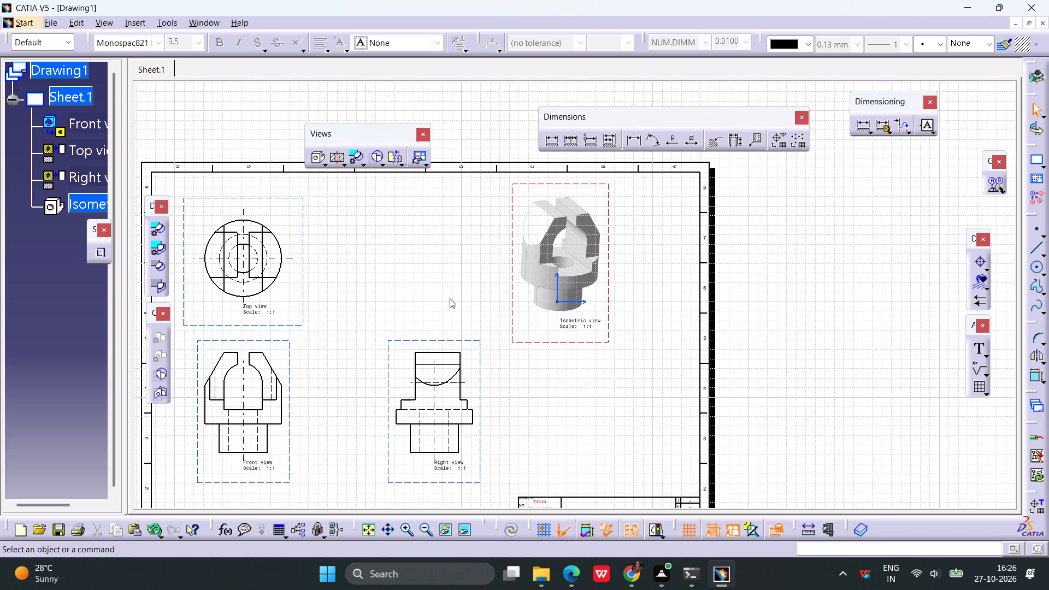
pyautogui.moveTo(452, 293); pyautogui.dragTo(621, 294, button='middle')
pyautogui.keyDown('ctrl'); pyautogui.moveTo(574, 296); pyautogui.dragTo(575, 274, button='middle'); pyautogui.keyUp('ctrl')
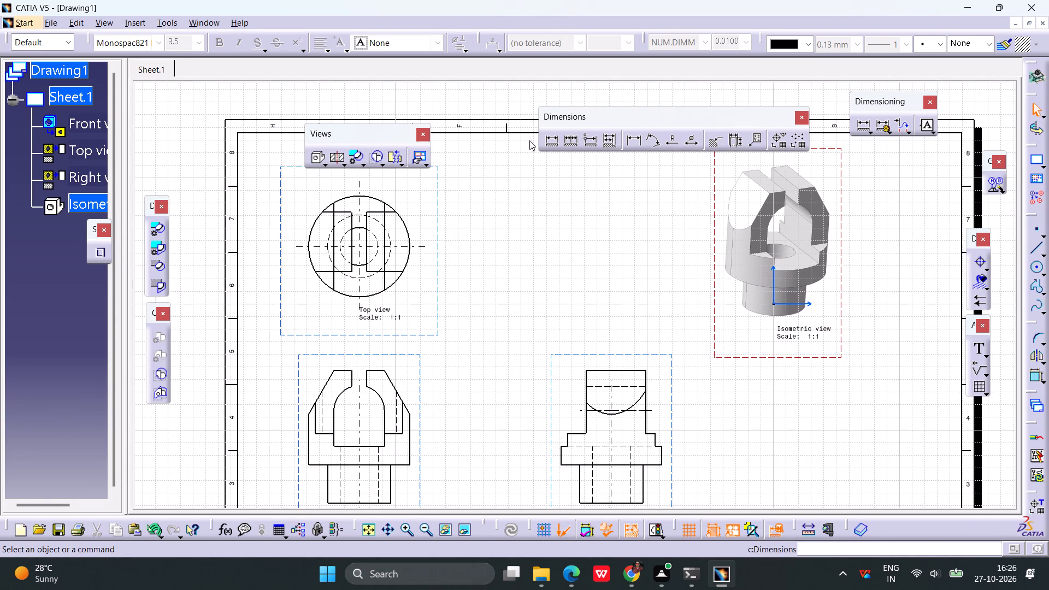
# Dimension the outer arc's radius and the diameters of the larger dashed circle and the inner circle in the top view.
pyautogui.click(667, 146)
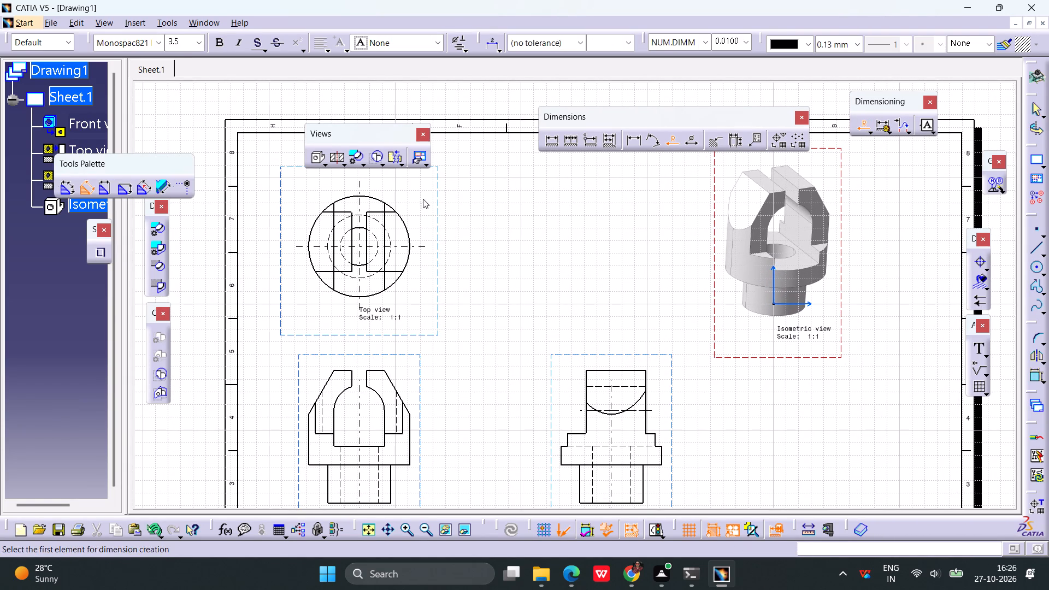
pyautogui.click(381, 199)
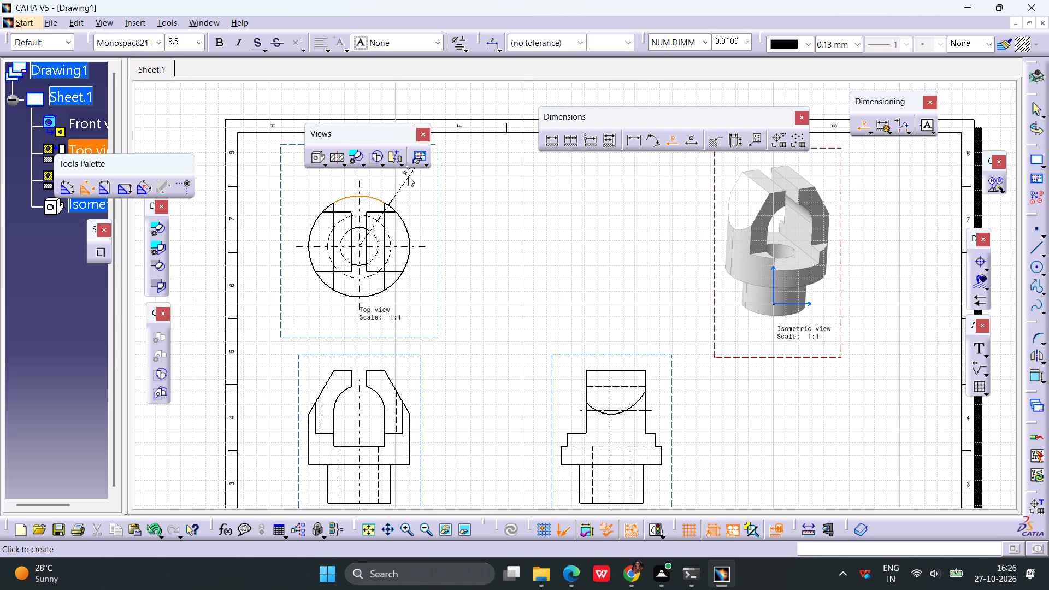
pyautogui.click(382, 178)
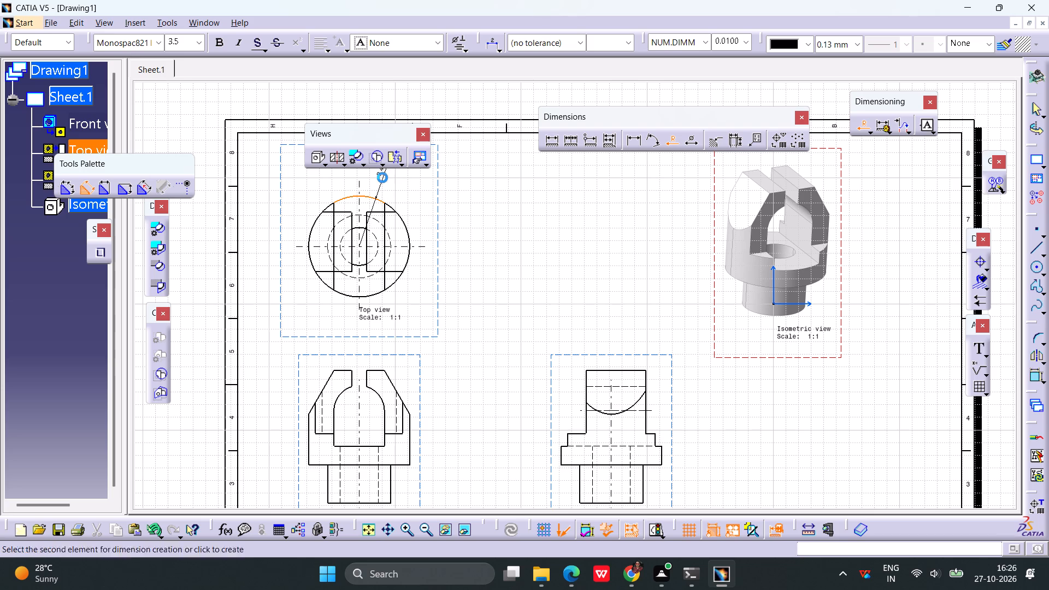
pyautogui.click(691, 146)
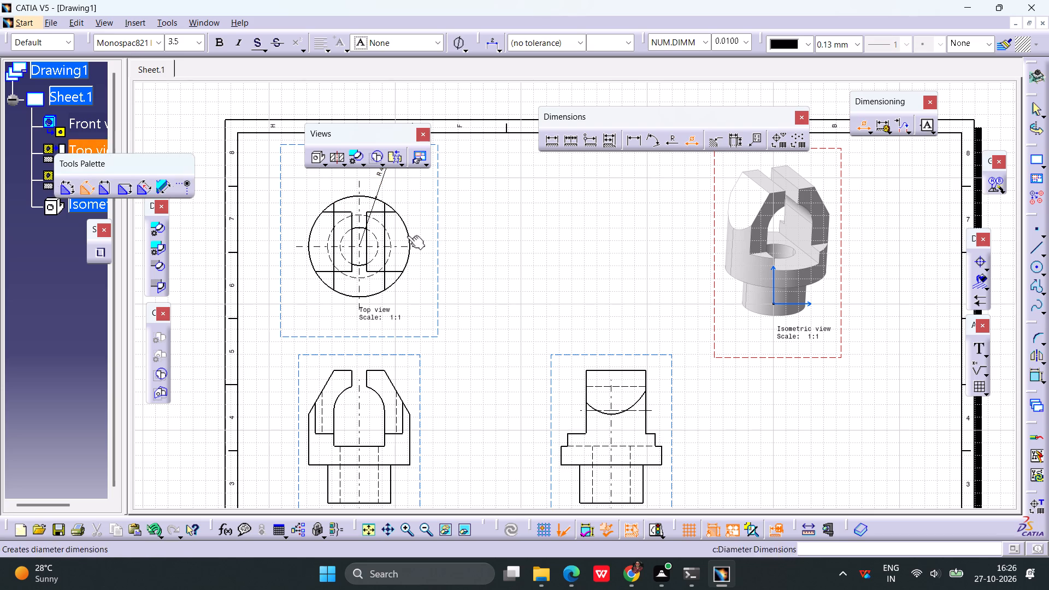
pyautogui.click(375, 221)
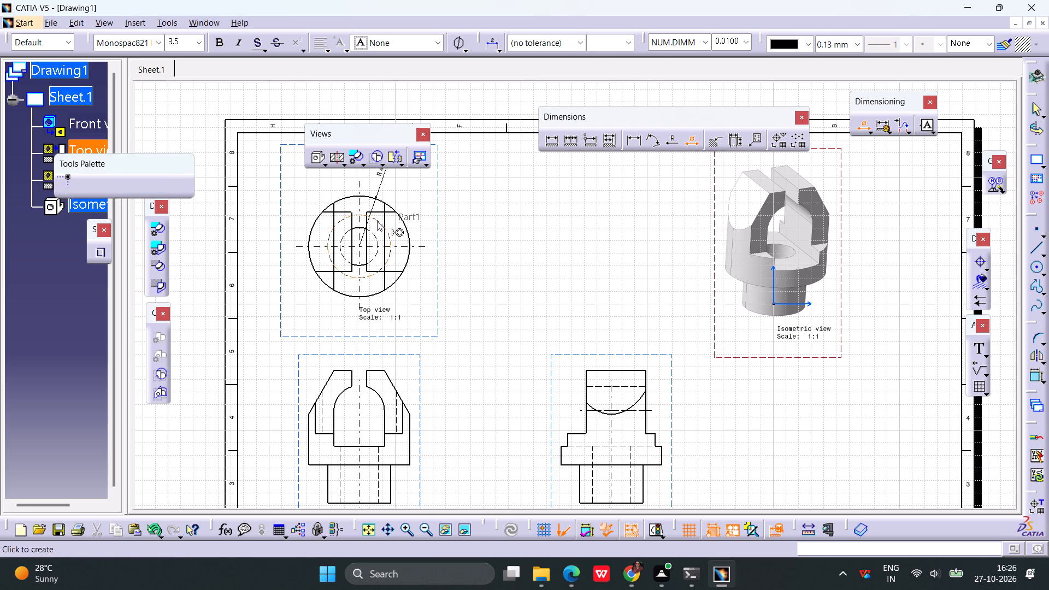
pyautogui.click(412, 195)
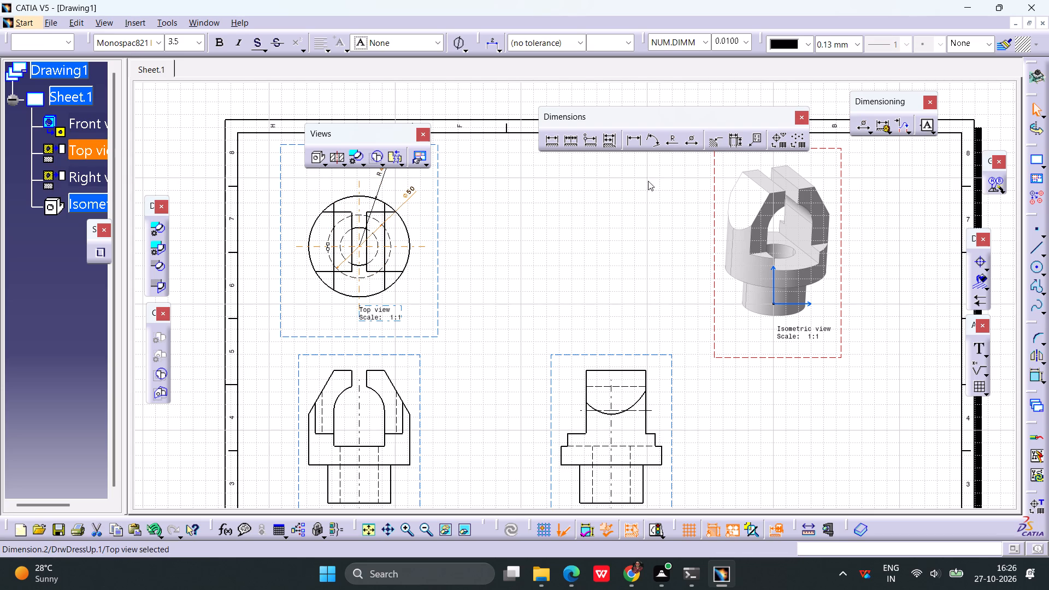
pyautogui.click(692, 143)
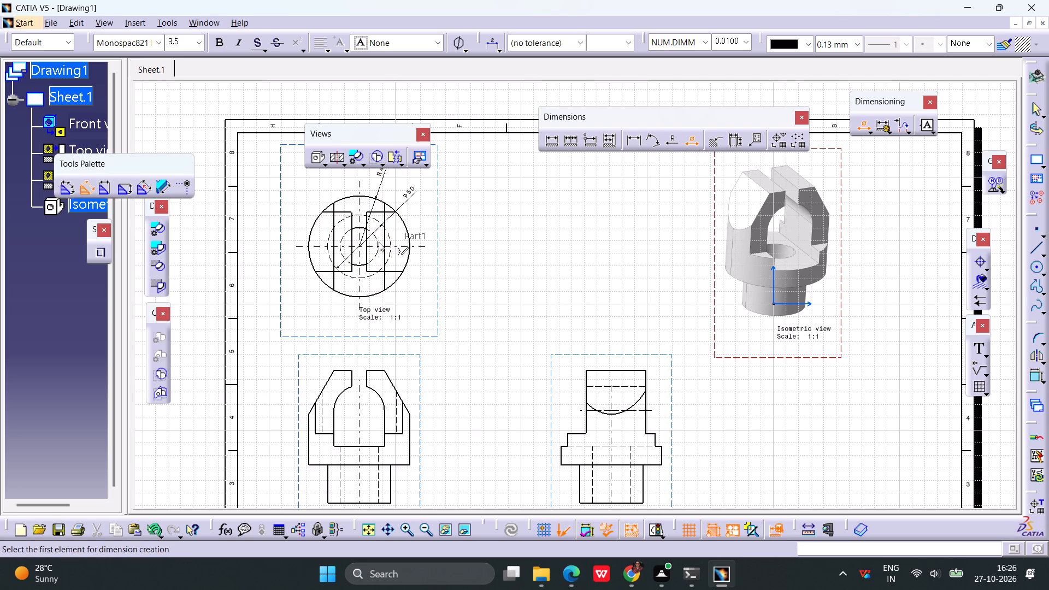
pyautogui.click(378, 241)
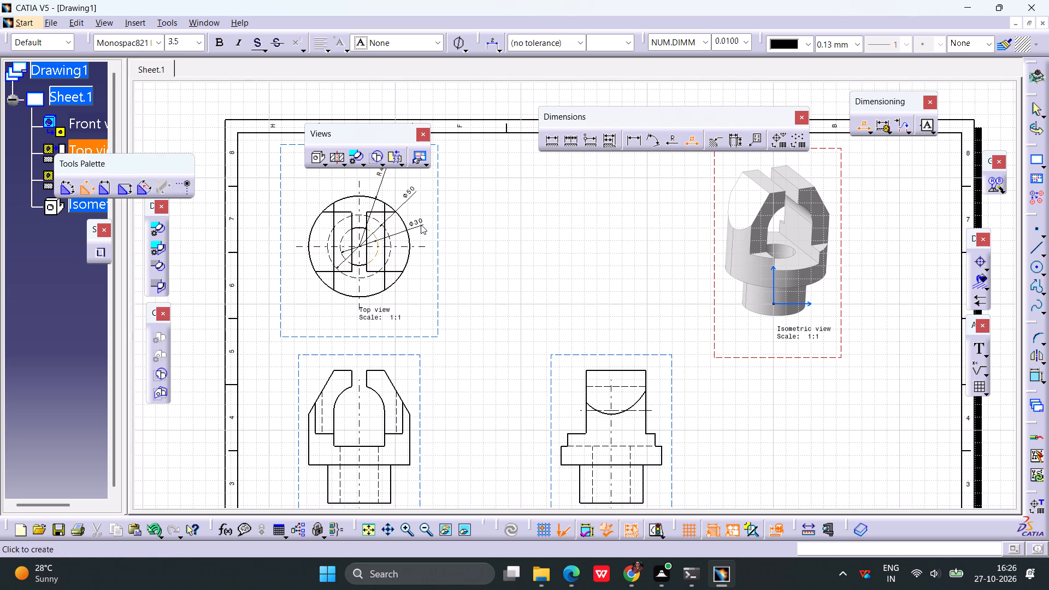
pyautogui.click(421, 225)
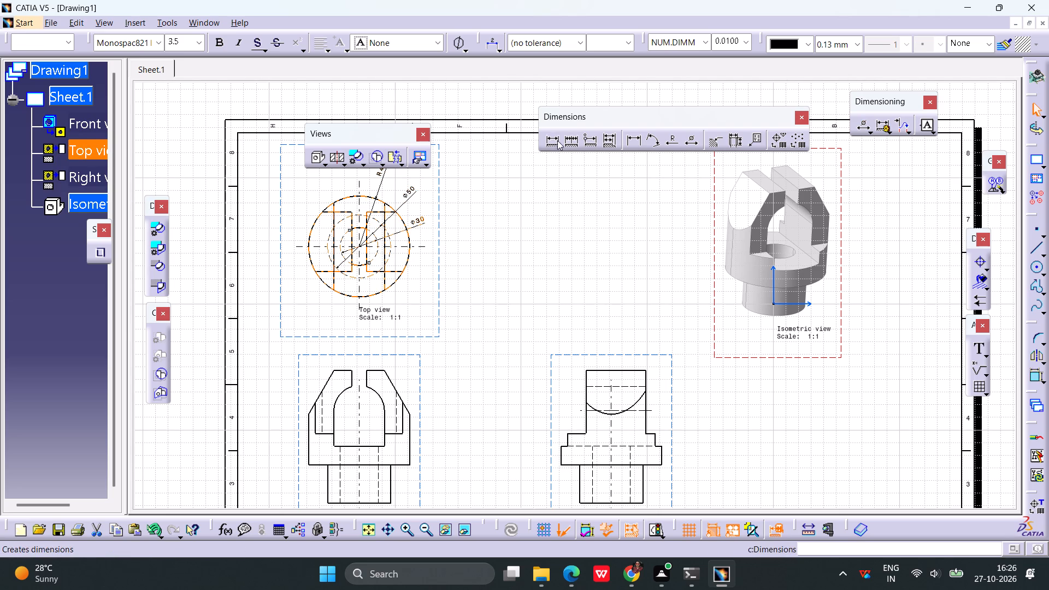
# Dimension the central slot's edge length beside the top view and the slot's width above it.
pyautogui.click(557, 140)
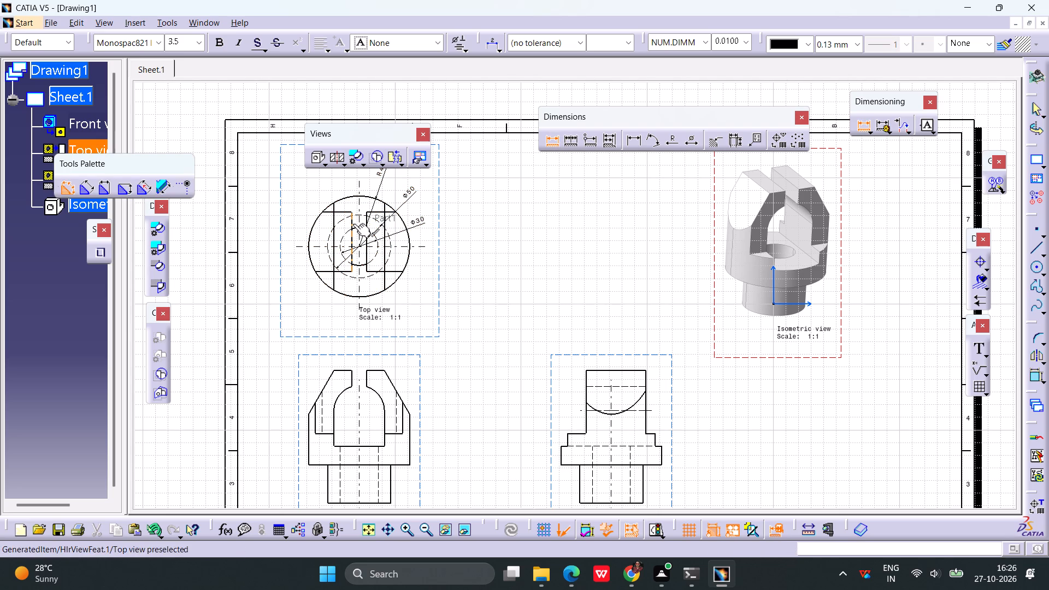
pyautogui.click(353, 223)
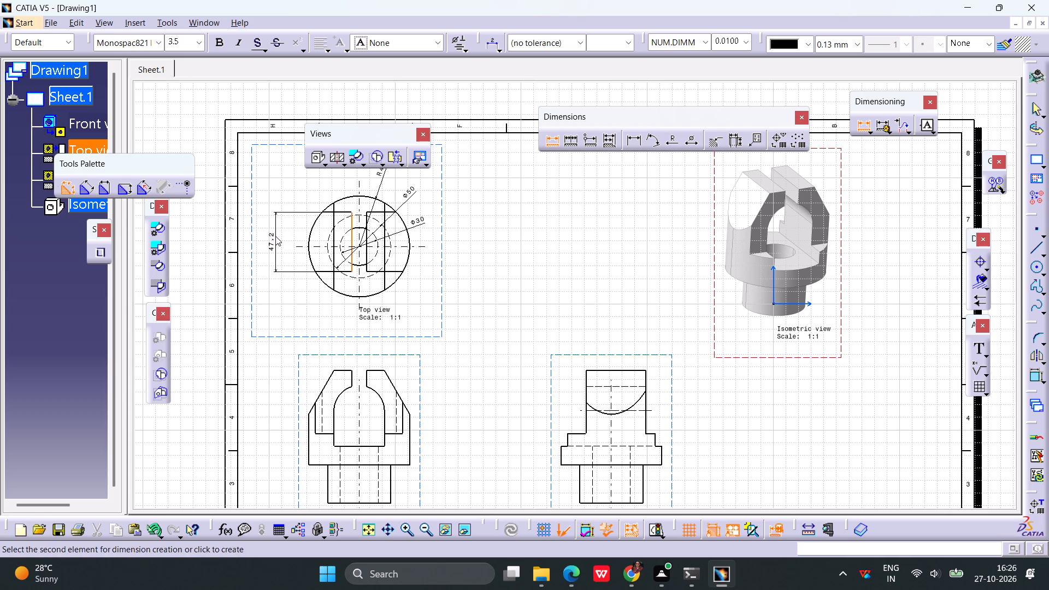
pyautogui.click(279, 236)
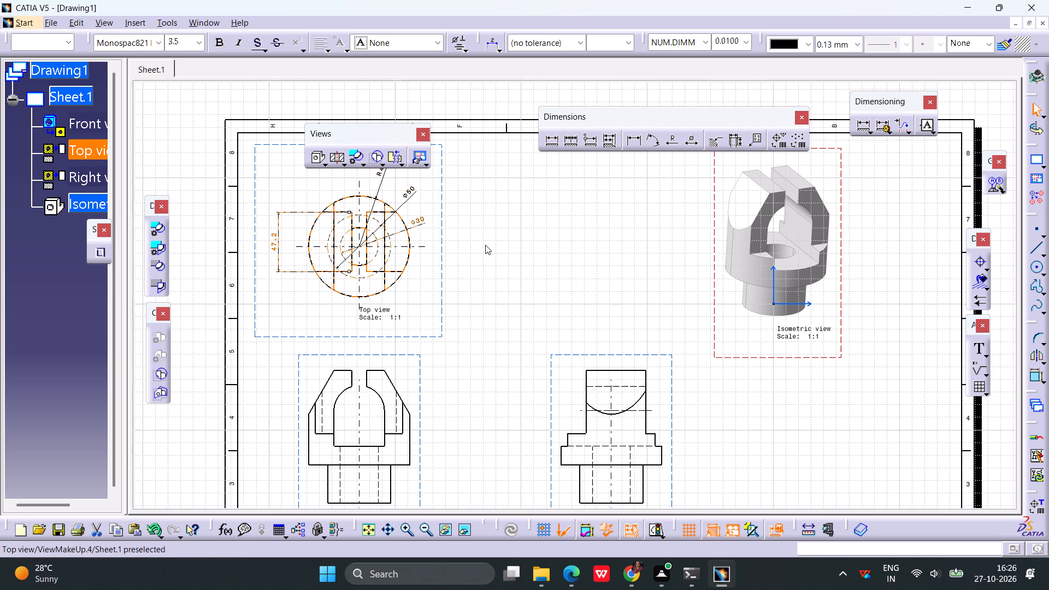
pyautogui.click(552, 147)
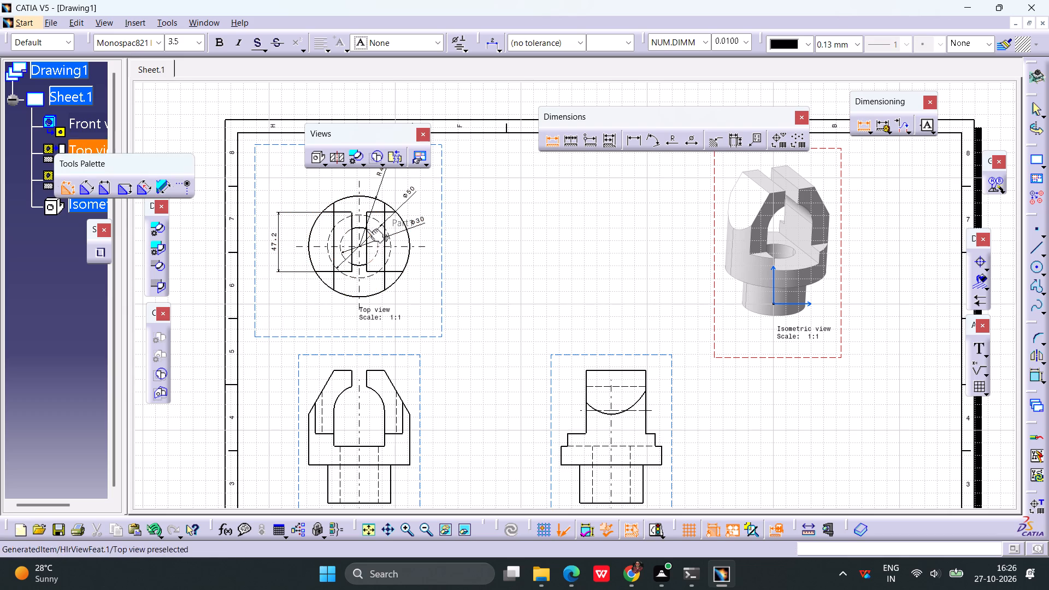
pyautogui.click(352, 222)
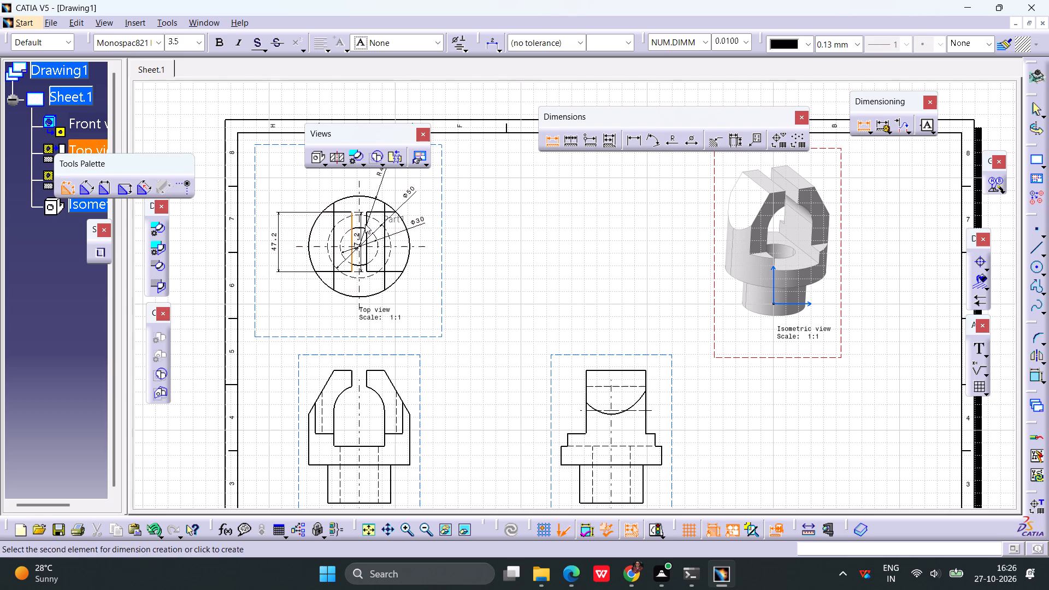
pyautogui.click(367, 221)
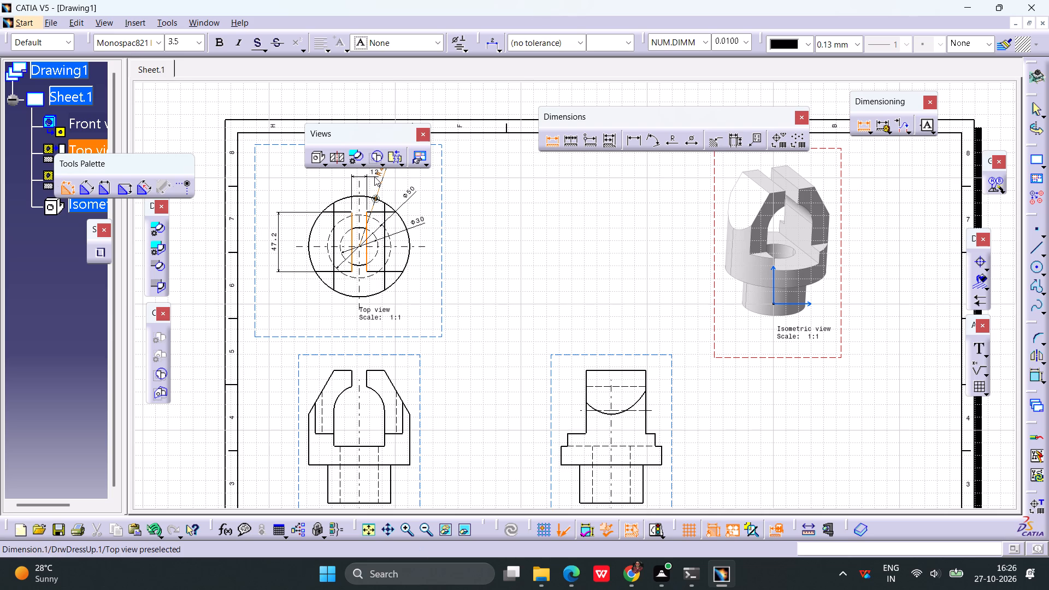
pyautogui.click(368, 176)
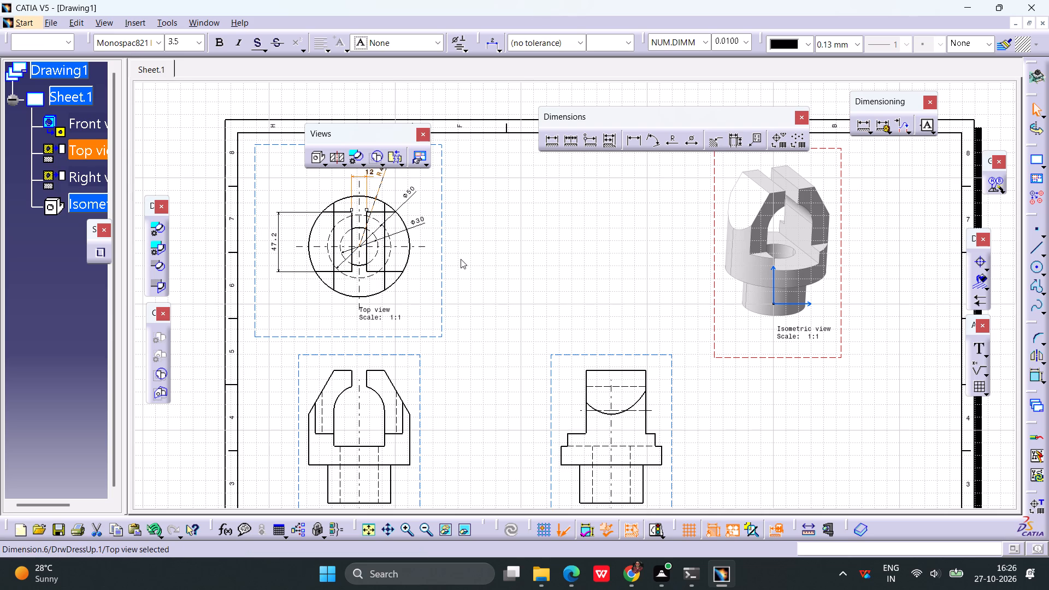
# Dimension the height of the lower cylinder in the front view, placing the dimension beside its outer edge.
pyautogui.keyDown('ctrl'); pyautogui.moveTo(474, 264); pyautogui.dragTo(474, 275, button='middle'); pyautogui.keyUp('ctrl')
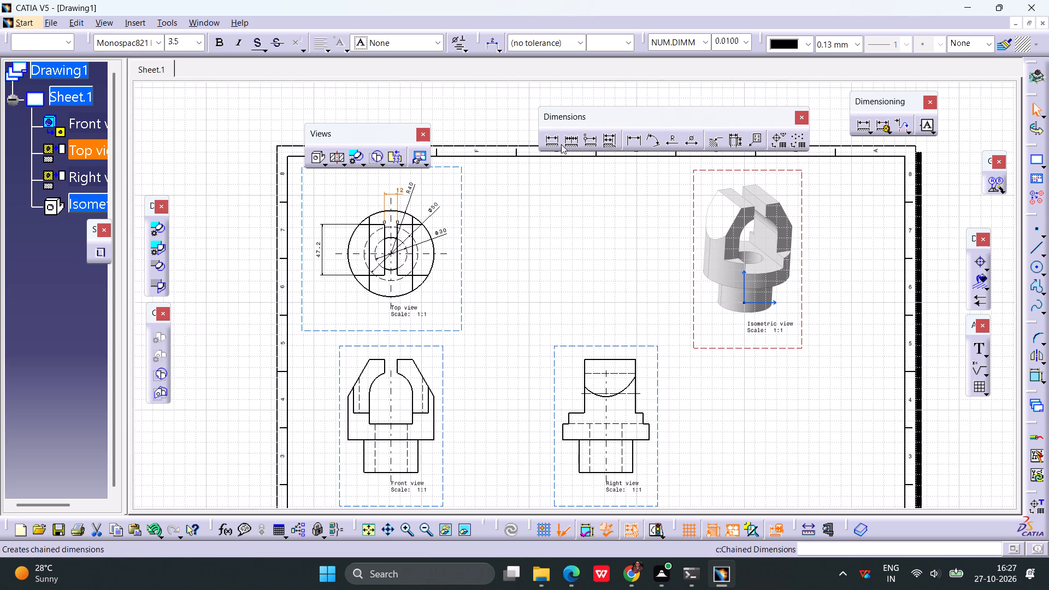
pyautogui.click(551, 140)
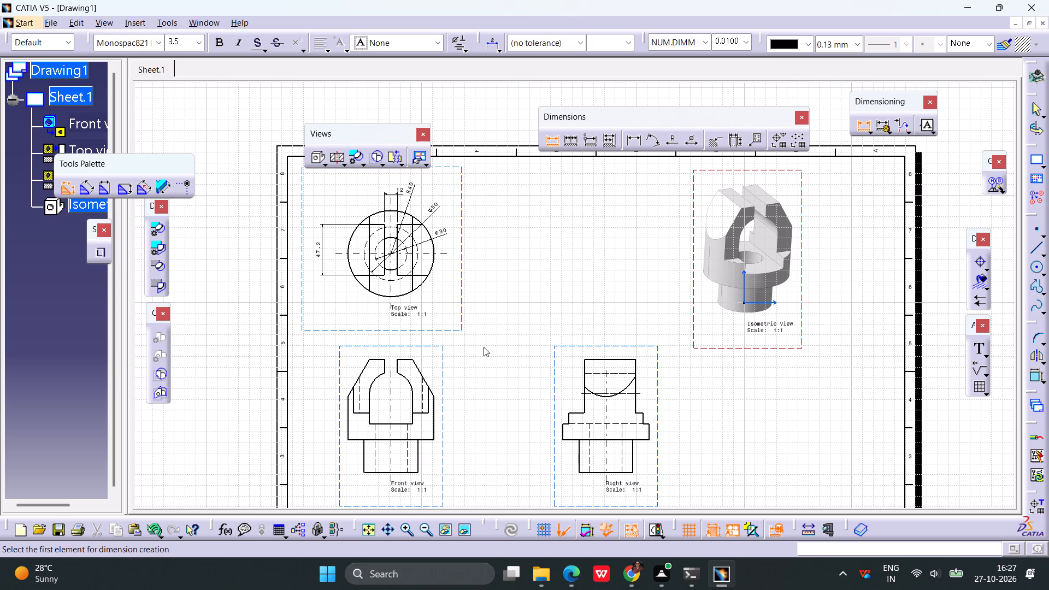
pyautogui.moveTo(506, 385); pyautogui.dragTo(543, 287, button='middle')
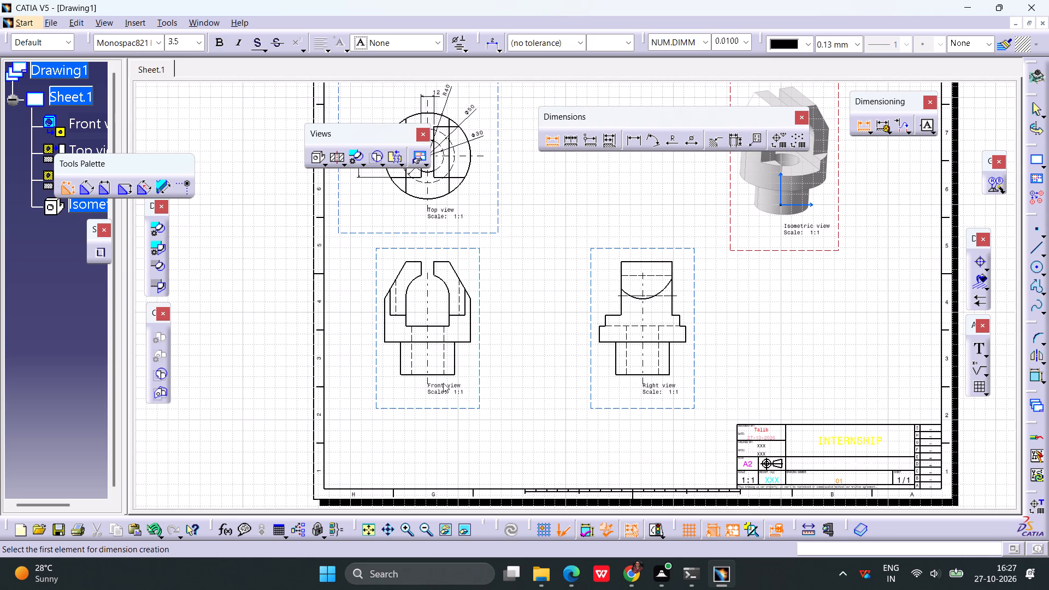
pyautogui.click(402, 356)
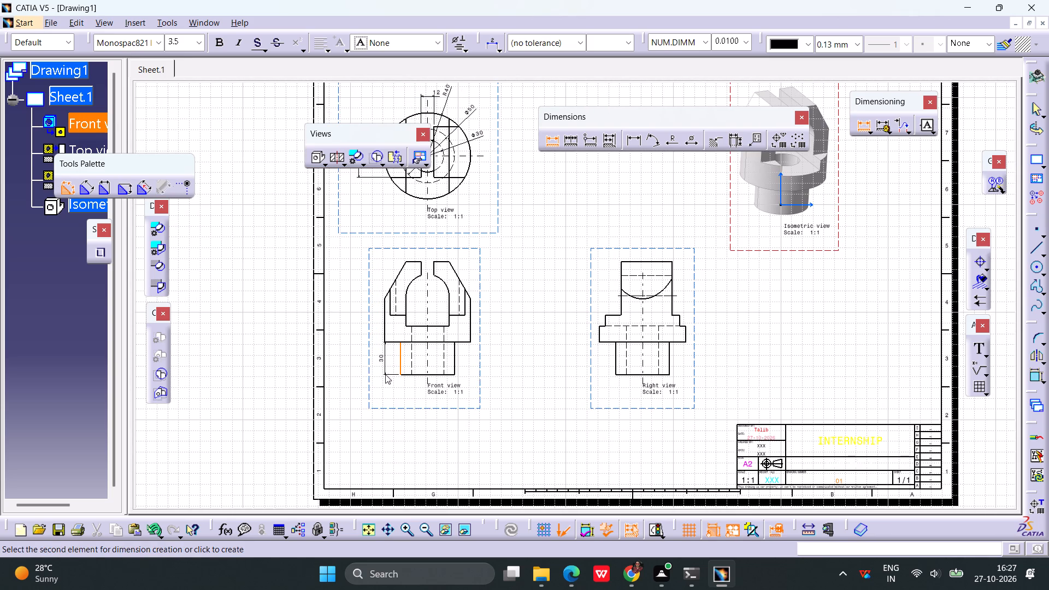
pyautogui.click(387, 383)
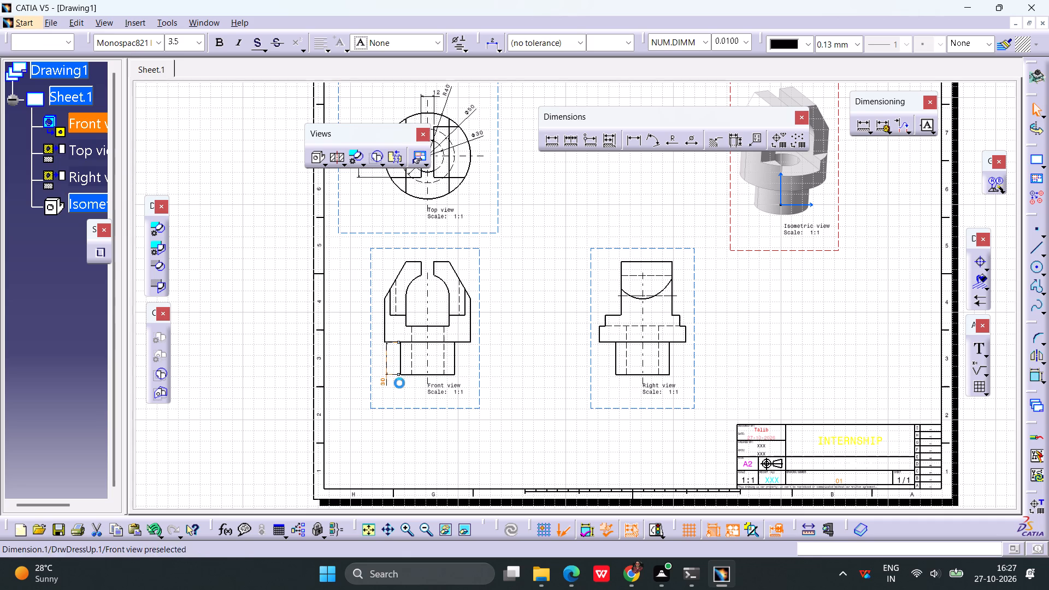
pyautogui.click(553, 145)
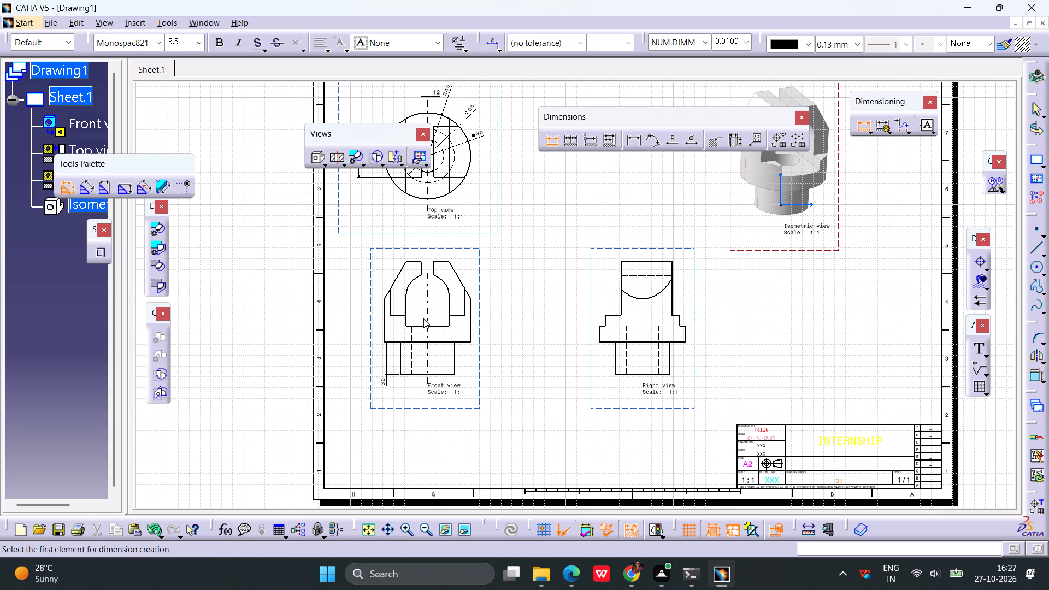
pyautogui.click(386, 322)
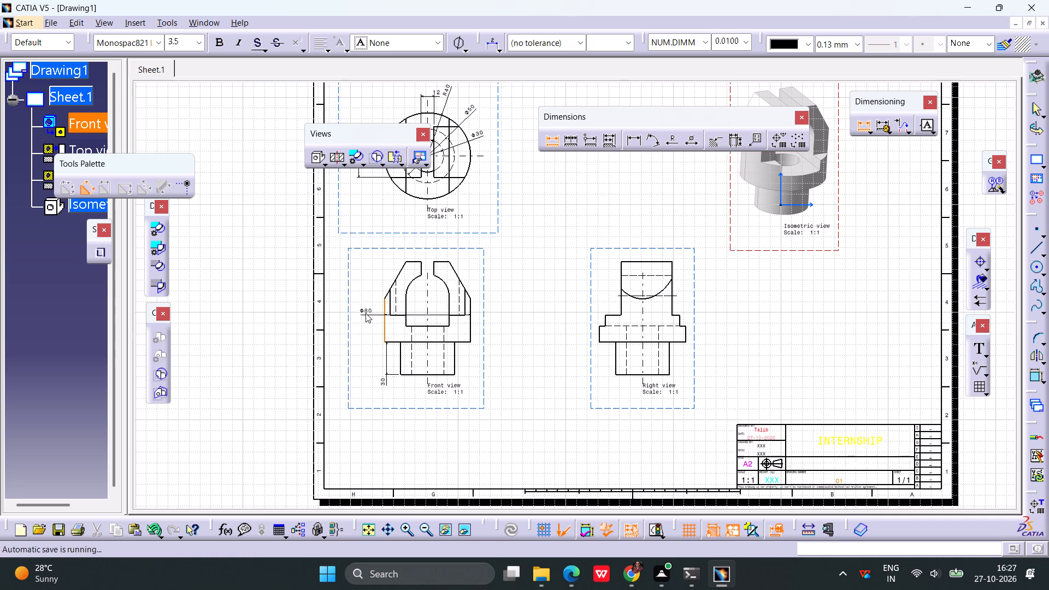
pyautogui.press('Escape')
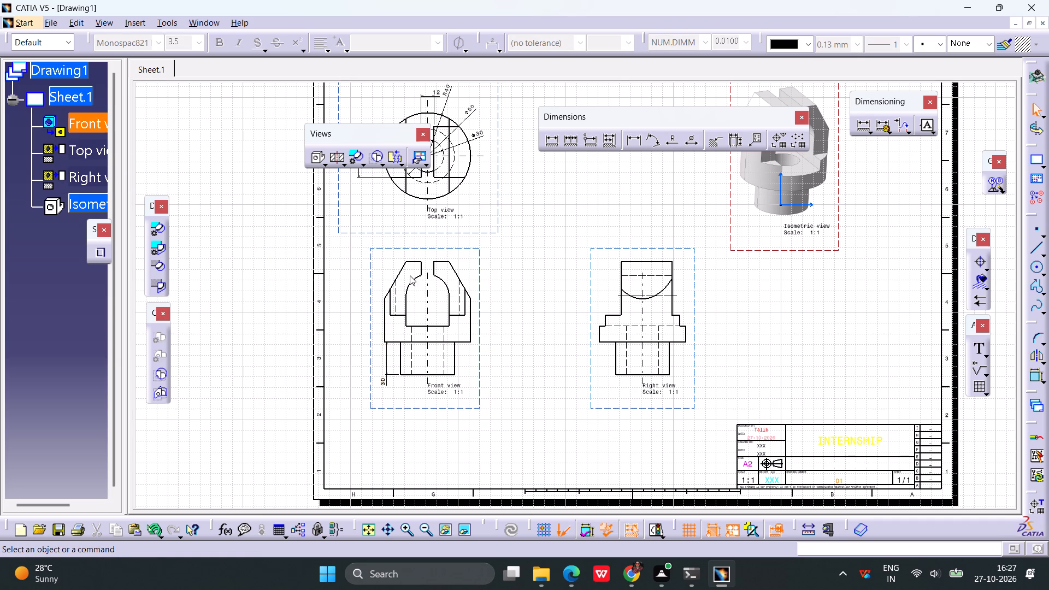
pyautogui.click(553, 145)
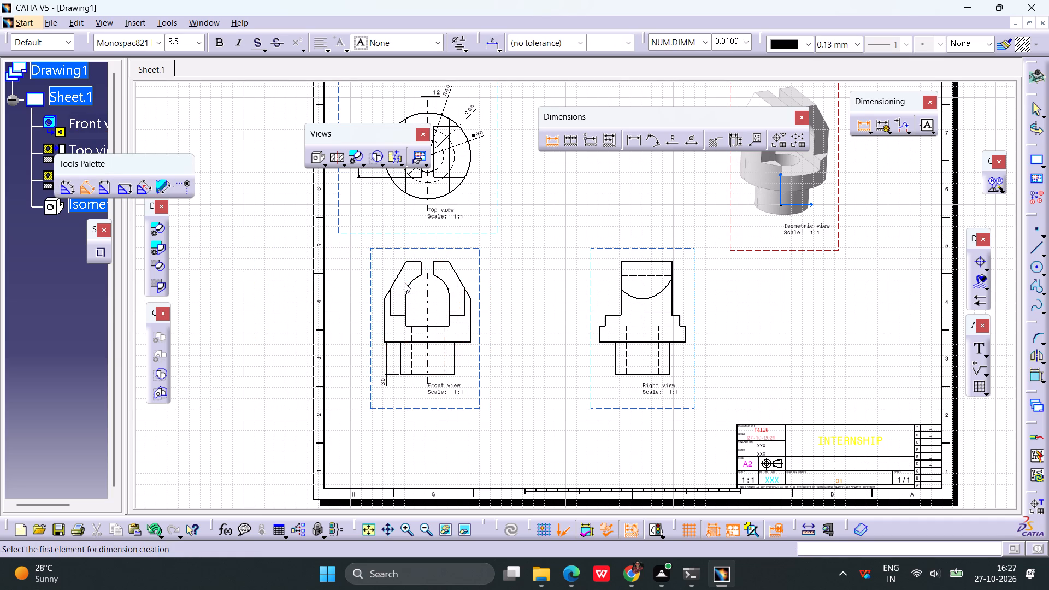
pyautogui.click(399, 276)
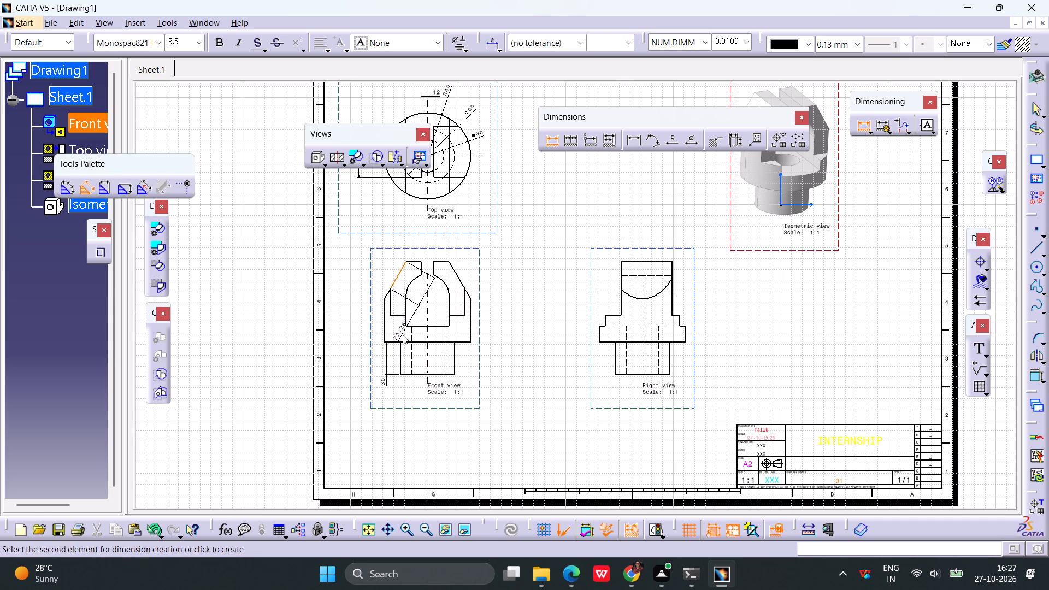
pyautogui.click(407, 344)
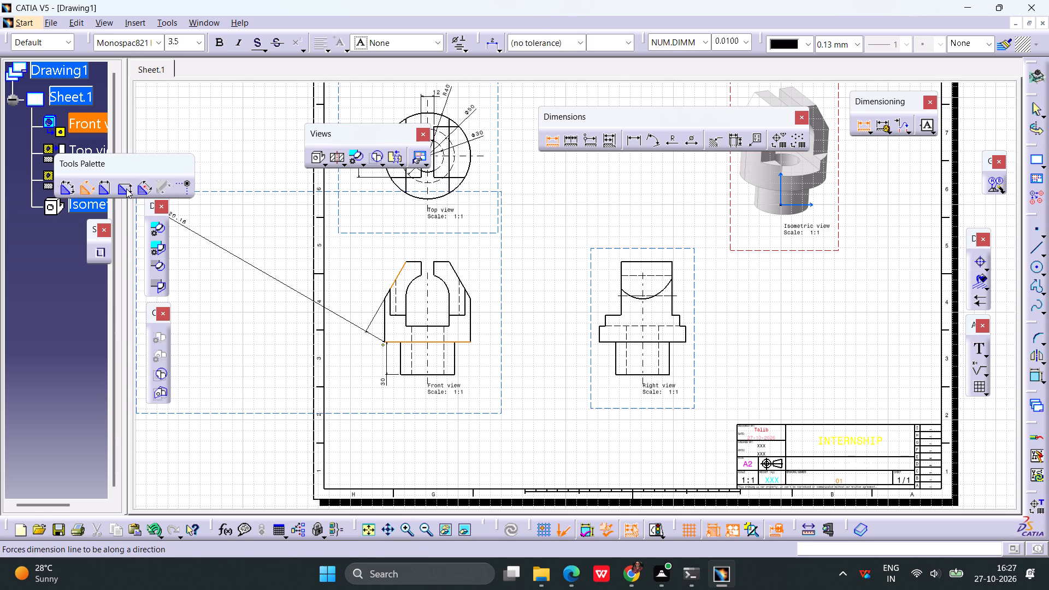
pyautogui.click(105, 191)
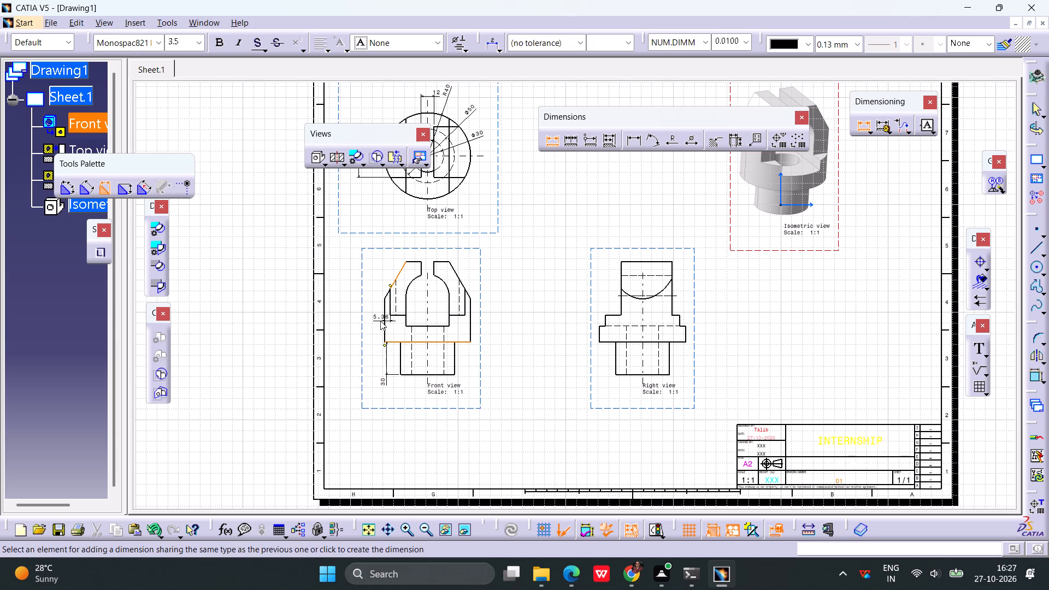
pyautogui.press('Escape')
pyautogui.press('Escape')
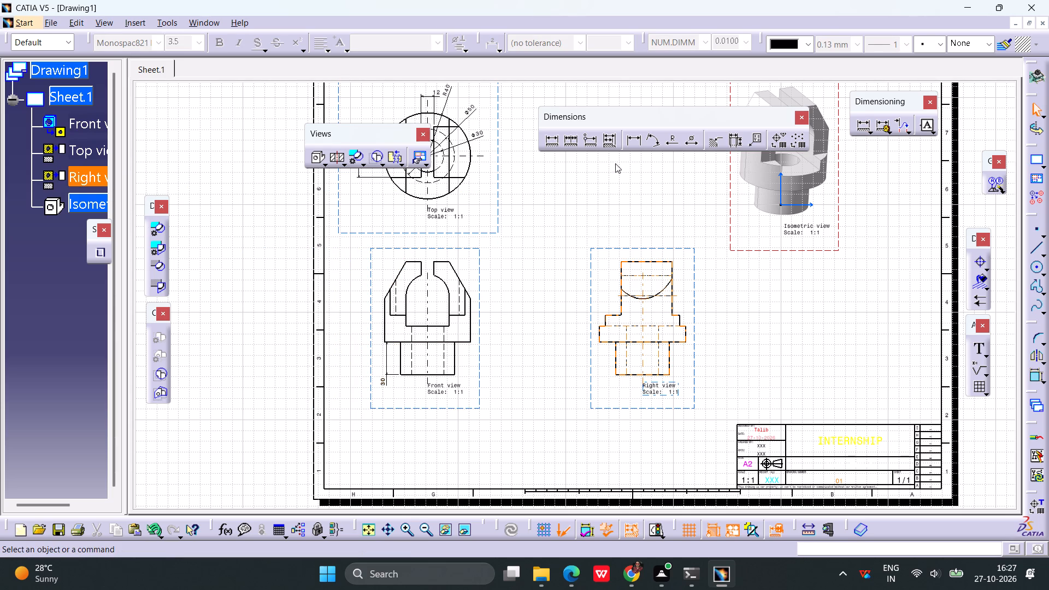
# Dimension the vertical distance between the side-cut shoulder and the floor of the fork opening in the front view.
pyautogui.click(553, 144)
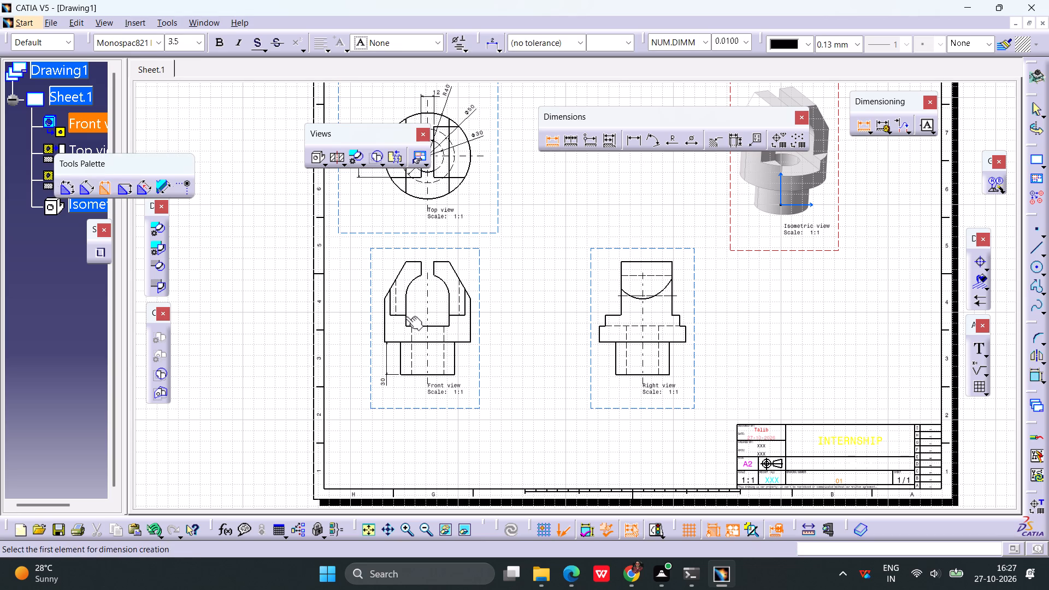
pyautogui.click(400, 317)
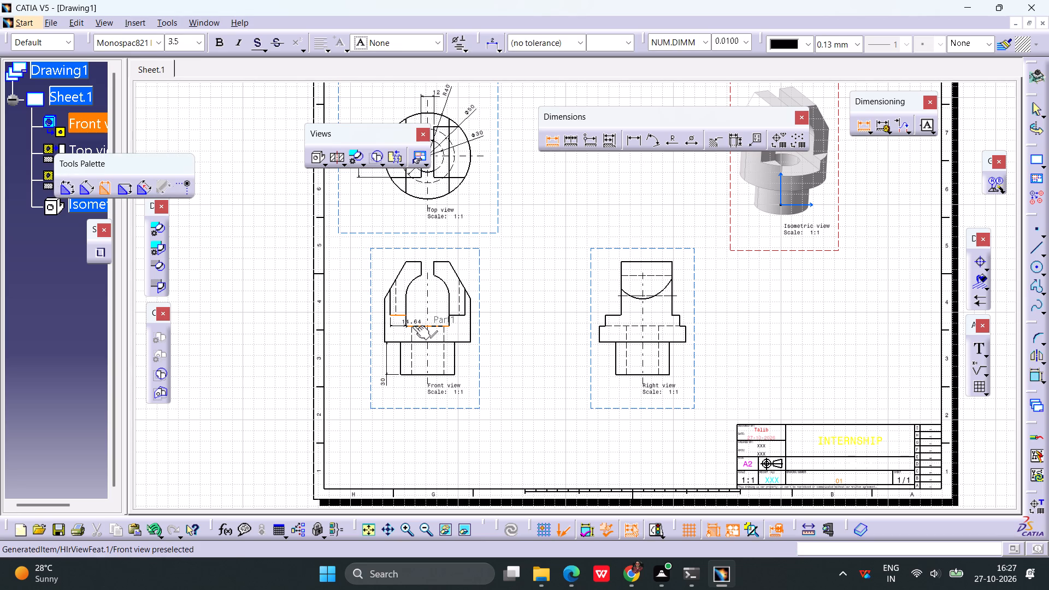
pyautogui.click(412, 326)
pyautogui.click(369, 324)
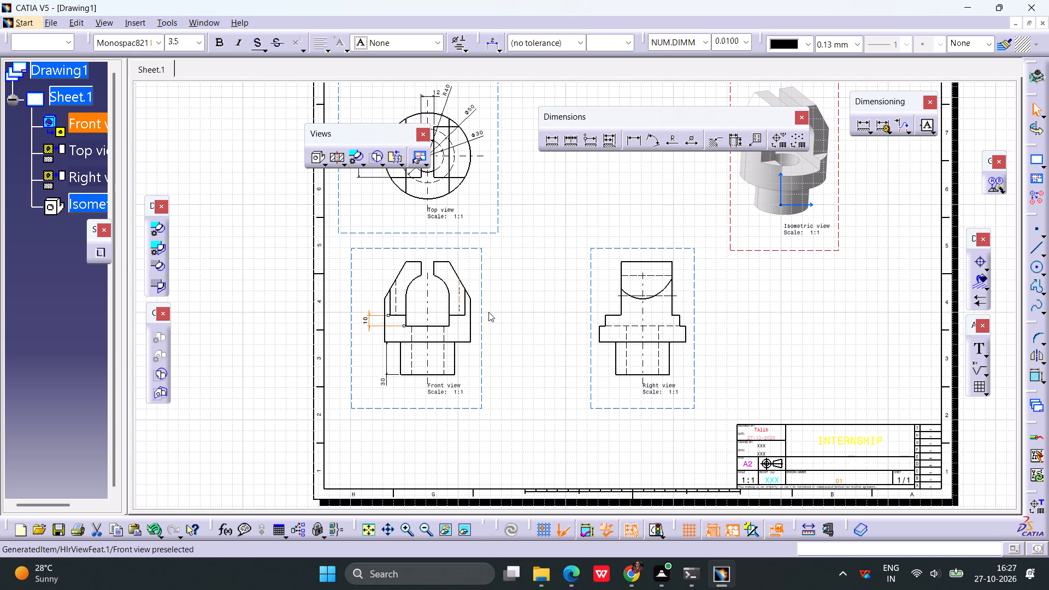
pyautogui.click(543, 310)
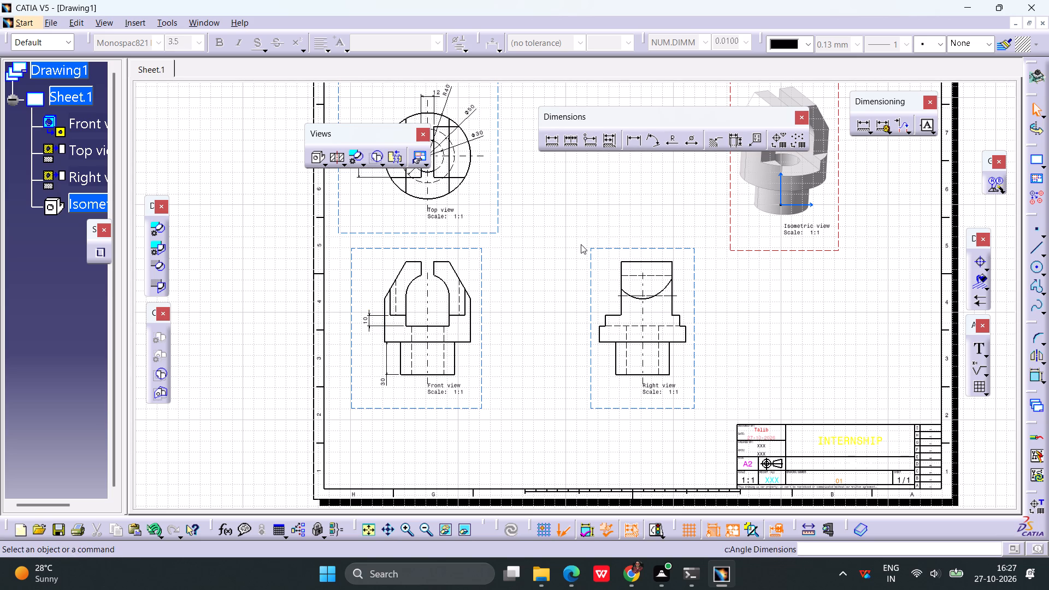
# Save the drawing as Drawing1 in CATDrawing format in the internship folder, proceeding without saving the modified document it points to.
pyautogui.click(54, 25)
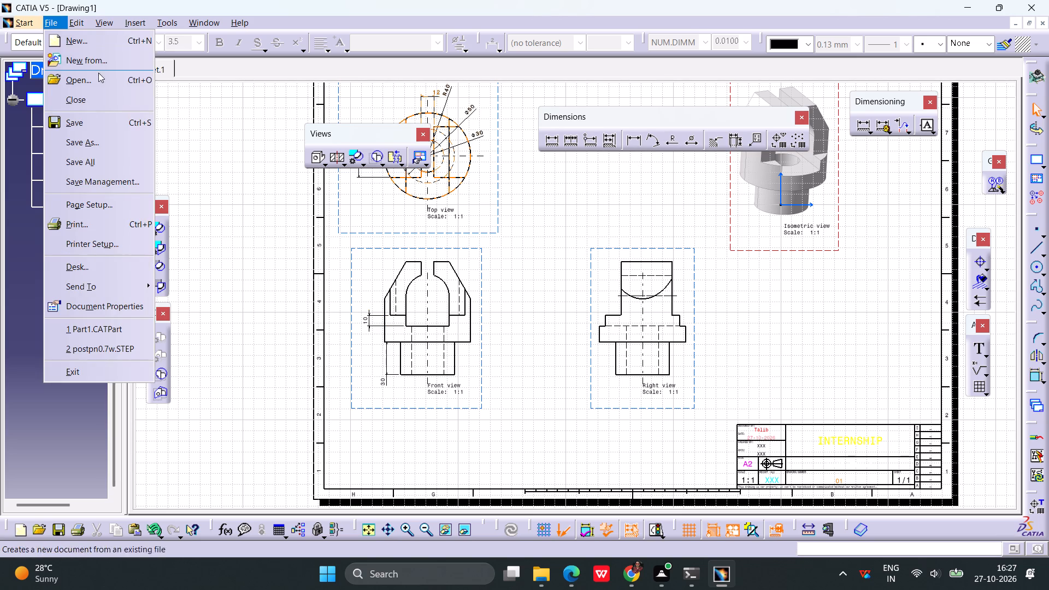
pyautogui.click(117, 144)
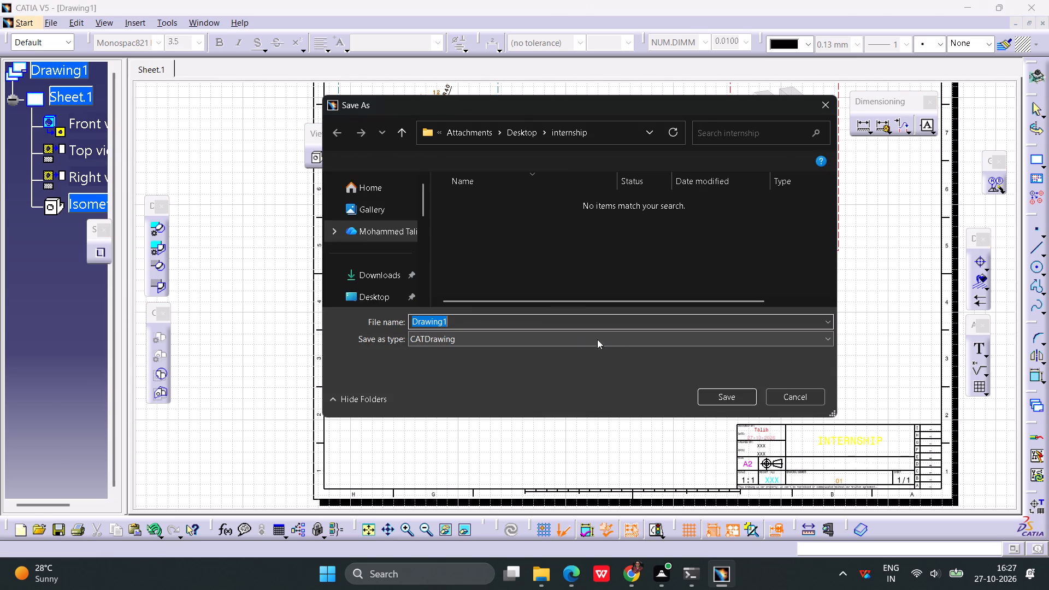
pyautogui.click(718, 399)
pyautogui.click(603, 289)
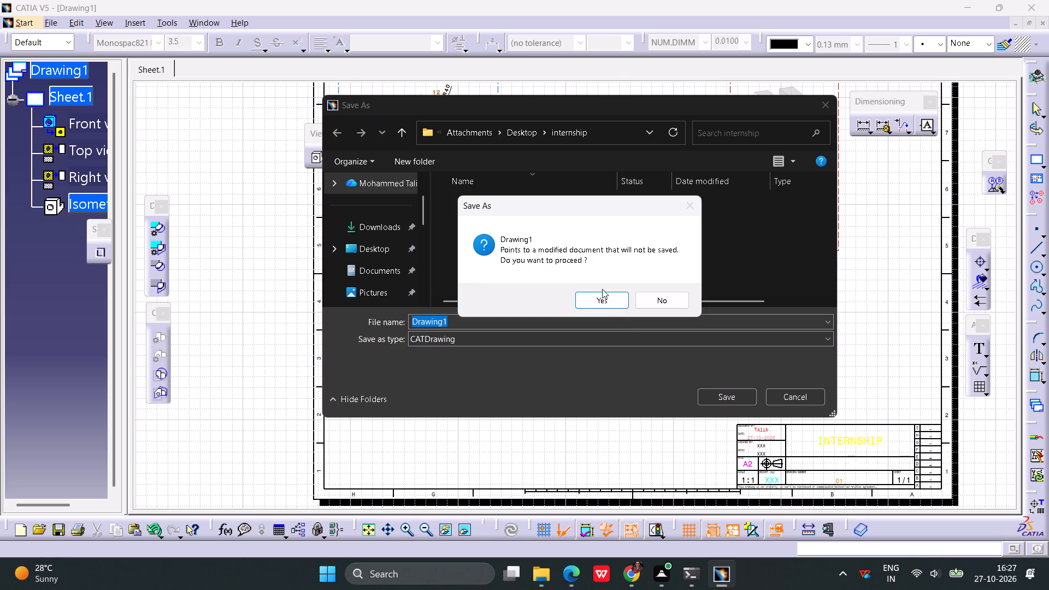
pyautogui.click(604, 299)
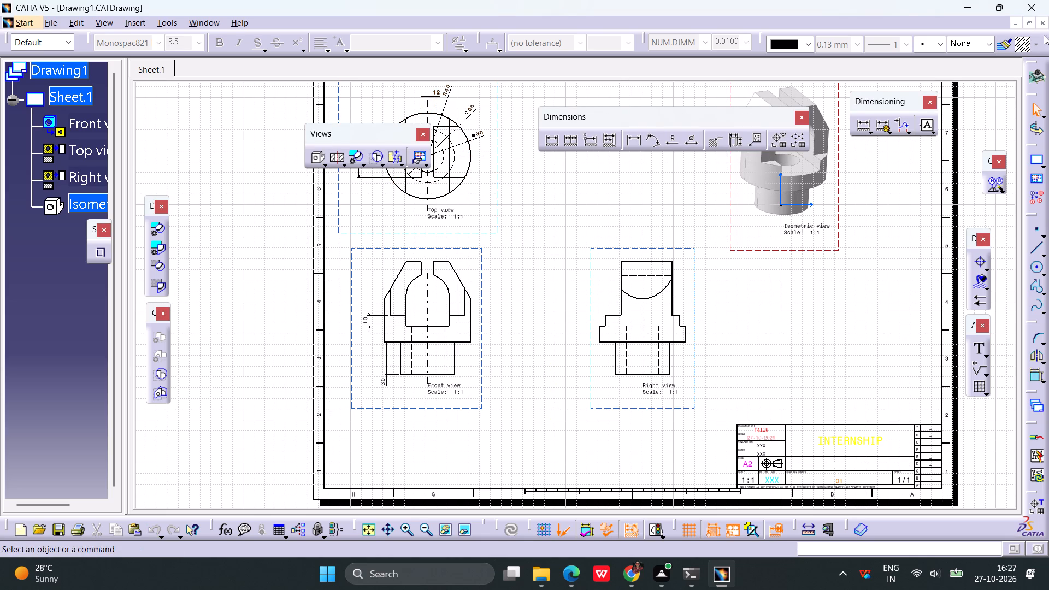
# Close the saved drawing and the Part1 fork model, leaving no documents open.
pyautogui.click(1040, 27)
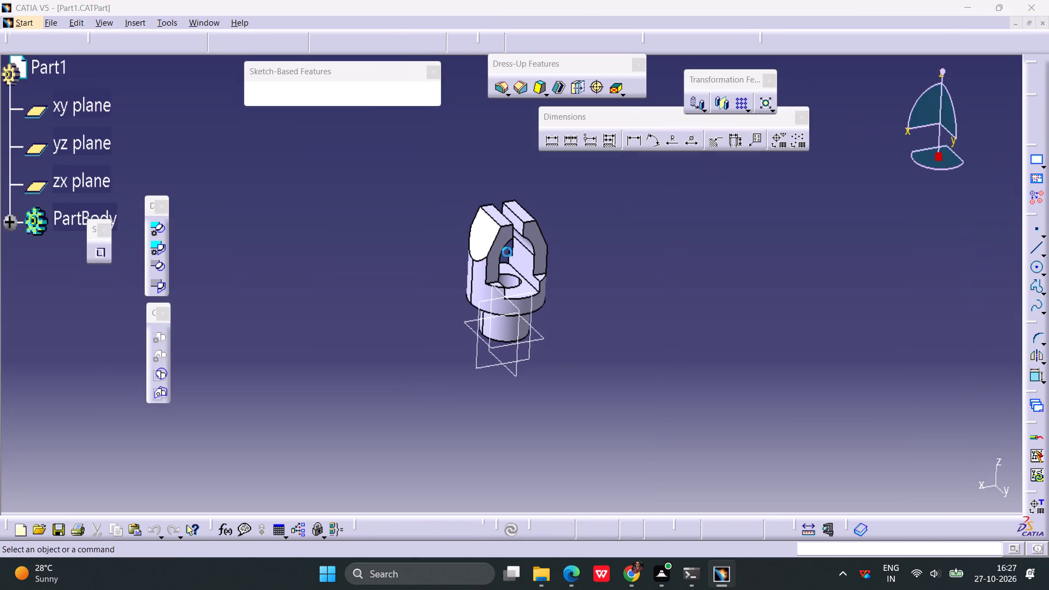
pyautogui.click(553, 309)
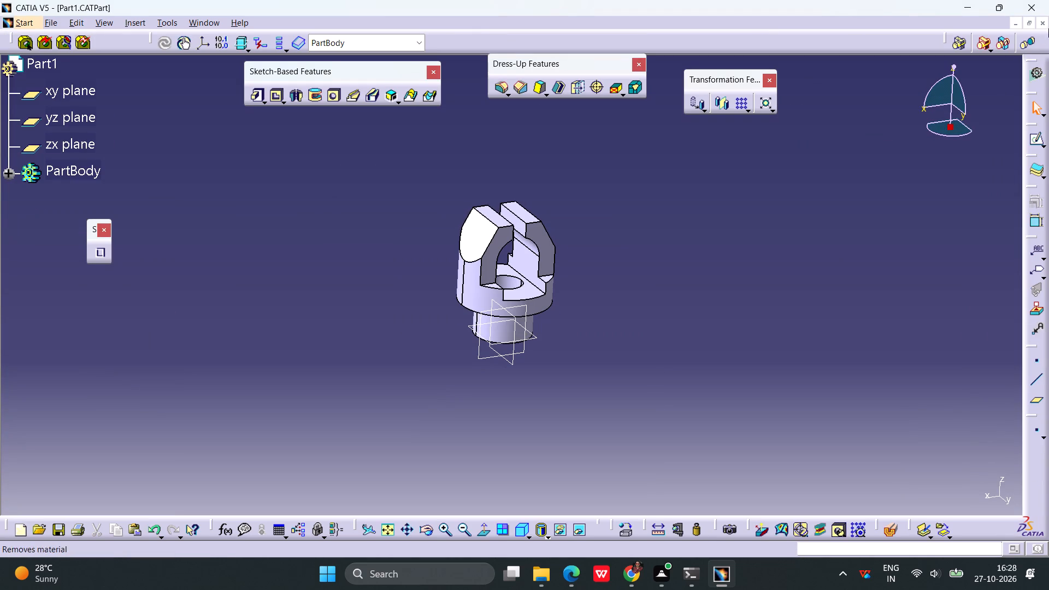
pyautogui.click(1043, 24)
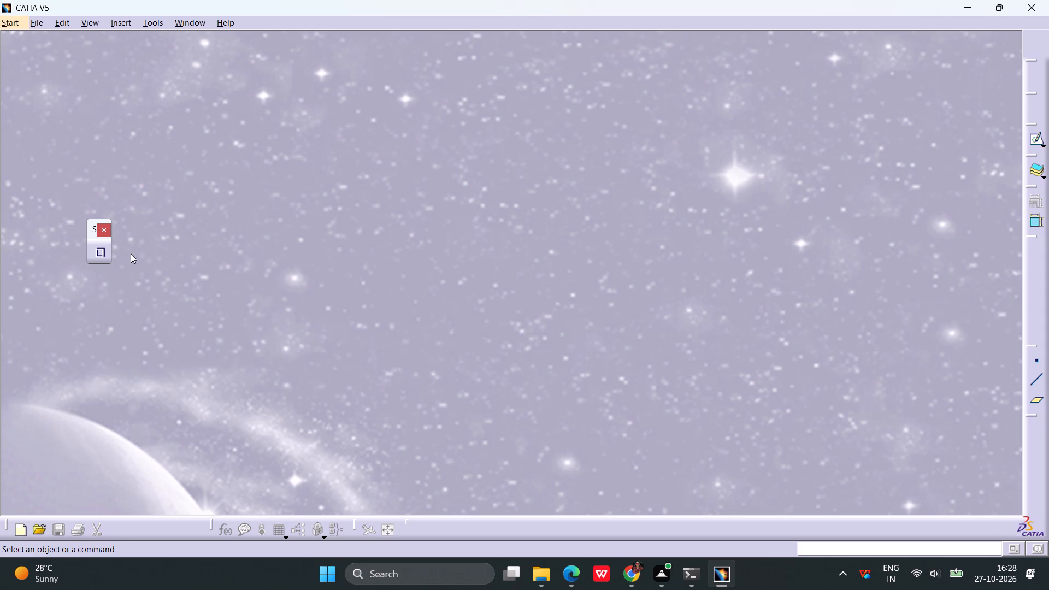
# Stop the macro recording.
pyautogui.click(102, 250)
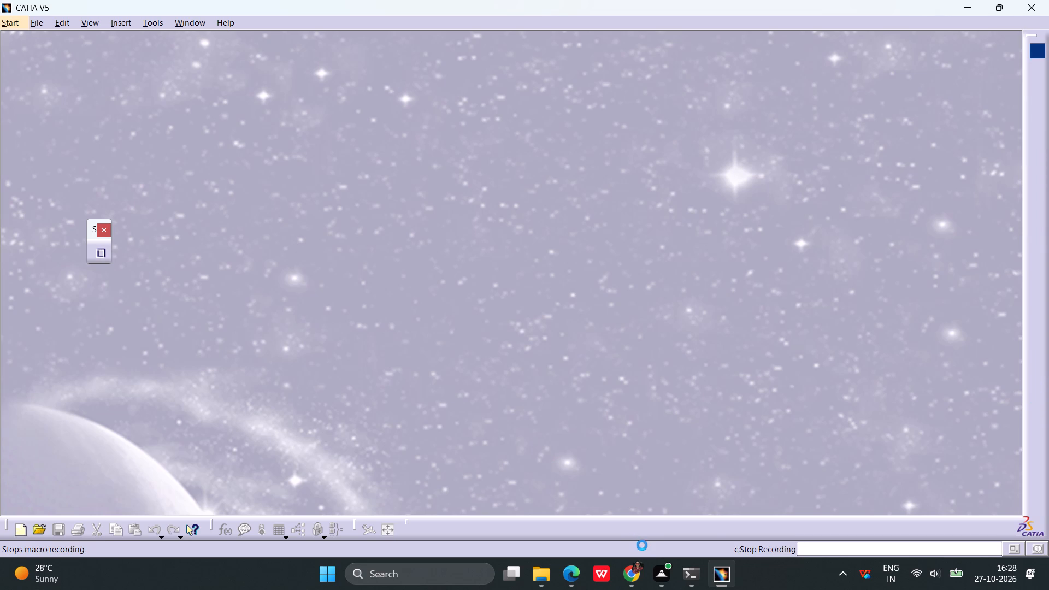